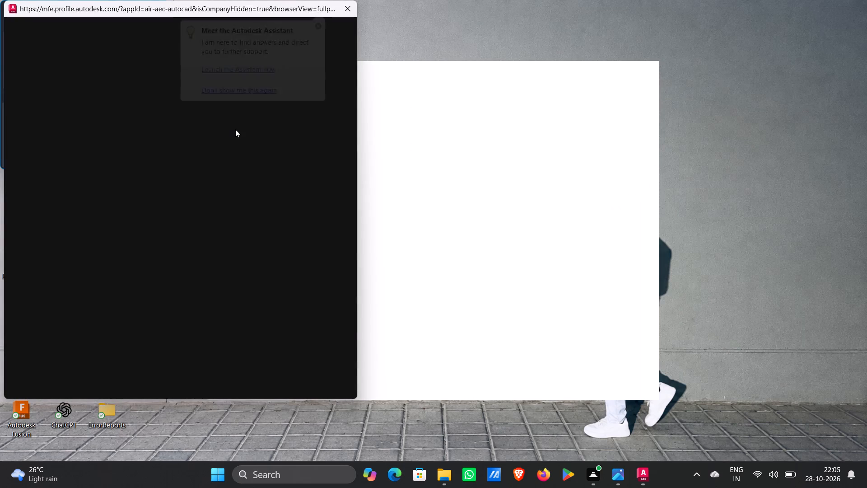
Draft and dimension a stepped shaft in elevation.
Close the Profile MFE window and maximize the AutoCAD window.
{"action": "left_click", "coordinate": [340, 4]}
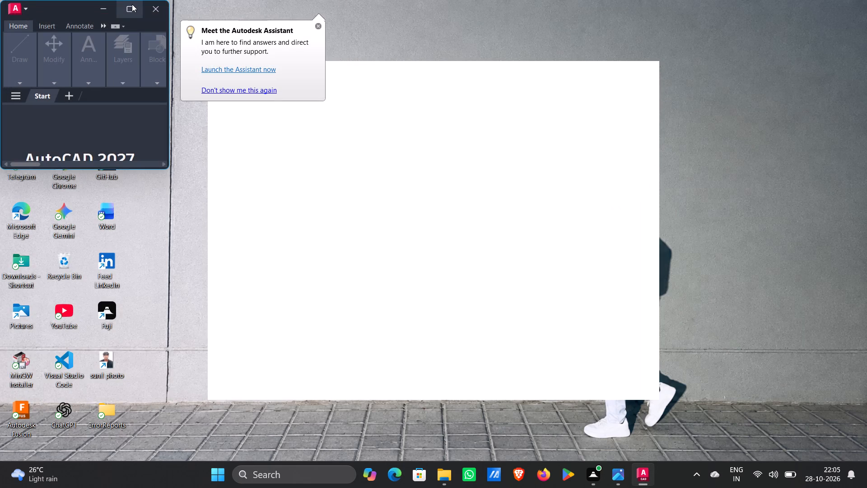
{"action": "left_click", "coordinate": [132, 4]}
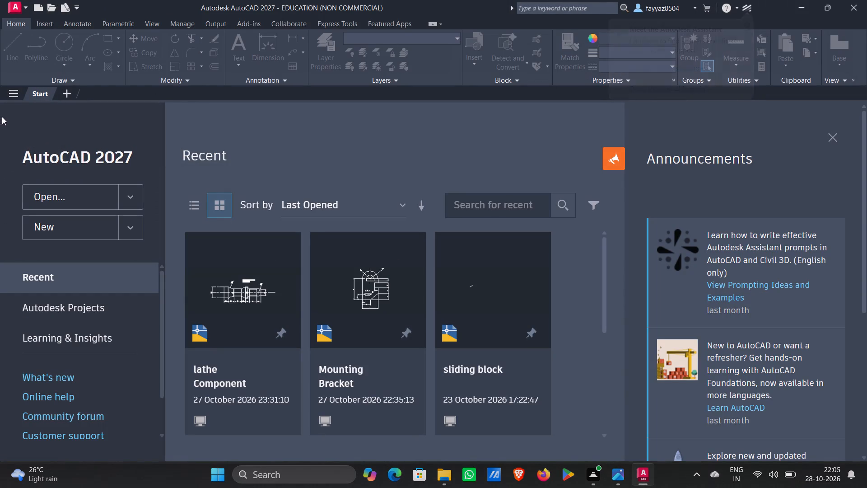
Create a new drawing from the default acadiso.dwt template.
{"action": "left_click", "coordinate": [75, 225]}
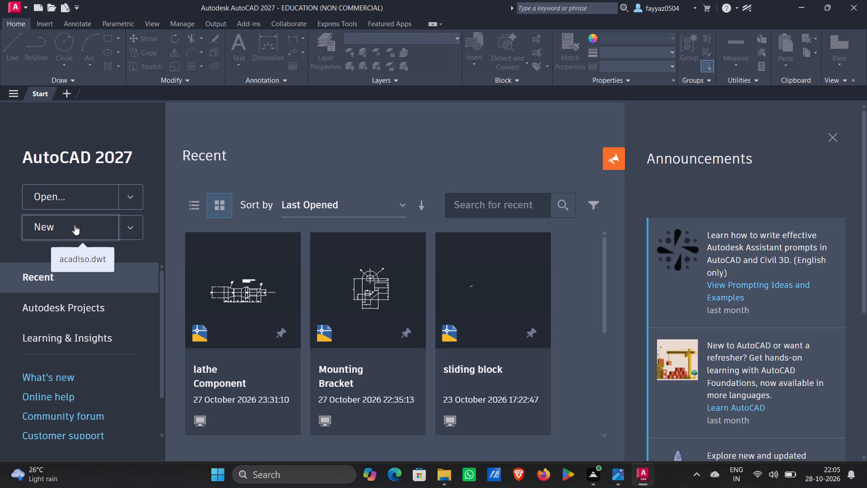
{"action": "left_click", "coordinate": [75, 225]}
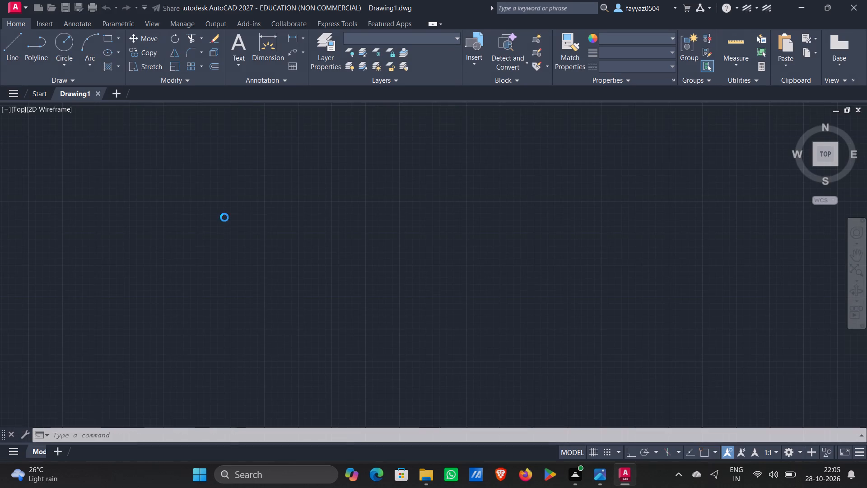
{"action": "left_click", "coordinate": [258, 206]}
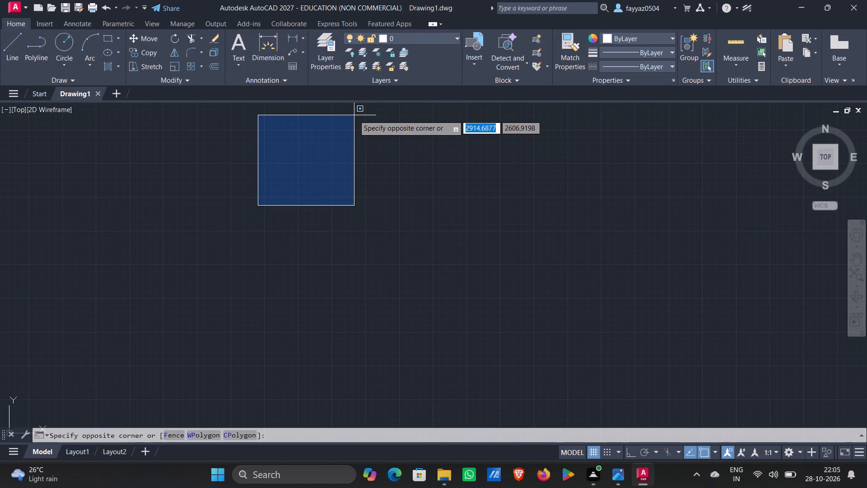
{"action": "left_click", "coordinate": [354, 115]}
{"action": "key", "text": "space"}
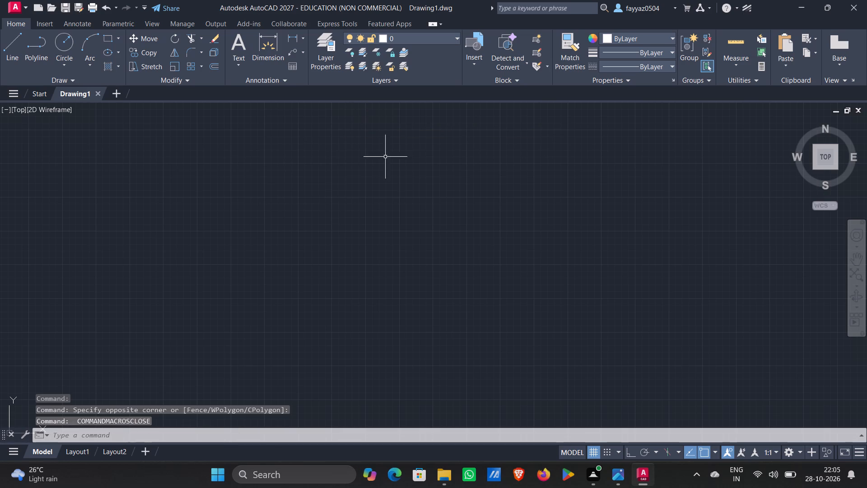
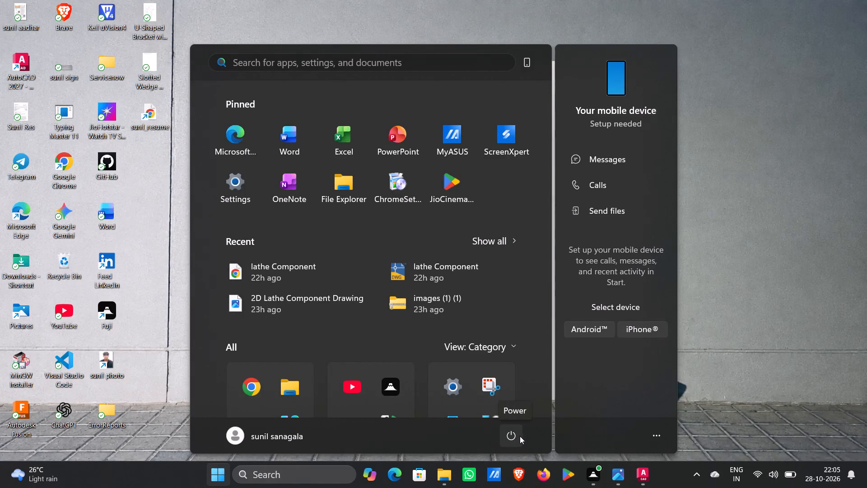
Switch to the Windows Start screen and open the computer's power options.
{"action": "left_click", "coordinate": [520, 436]}
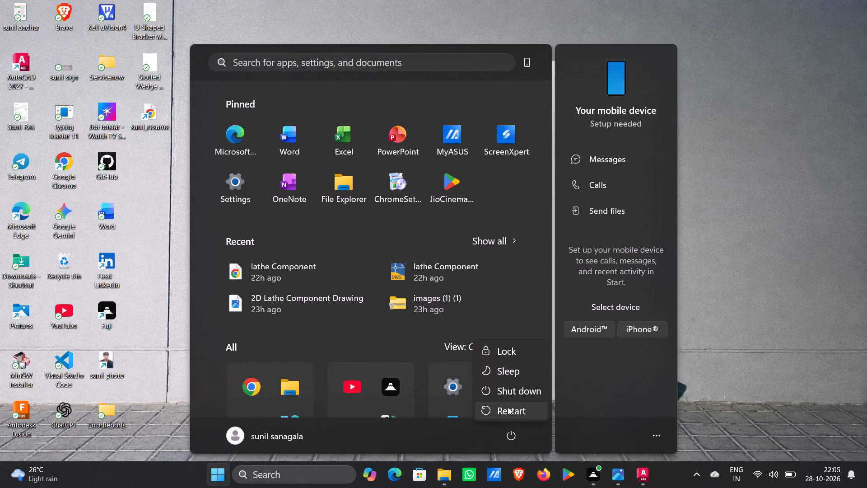
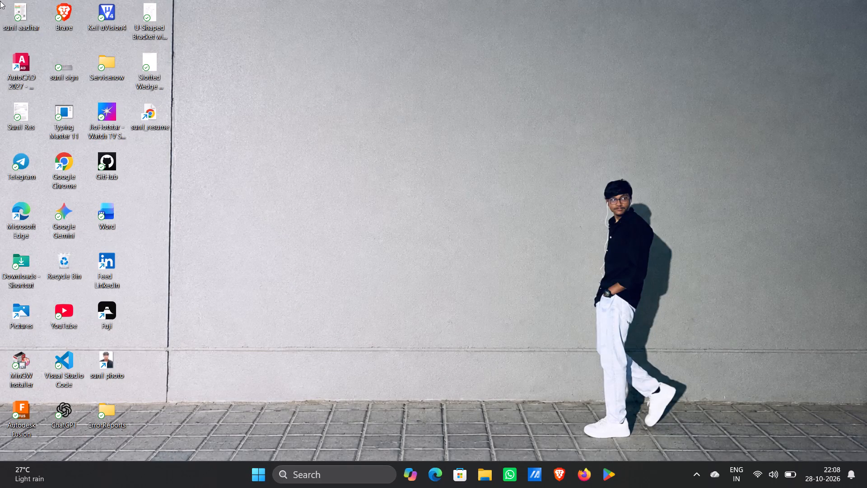
Launch the Fuji application from the desktop.
{"action": "left_click", "coordinate": [99, 311]}
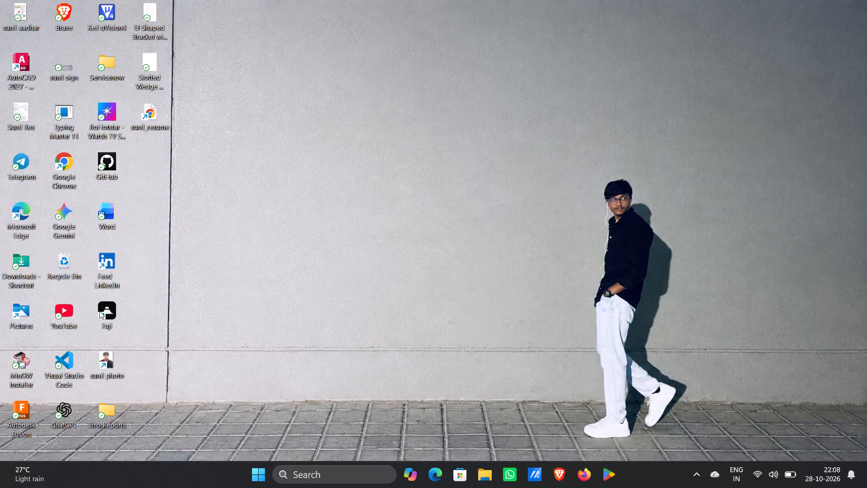
{"action": "double_click", "coordinate": [108, 309]}
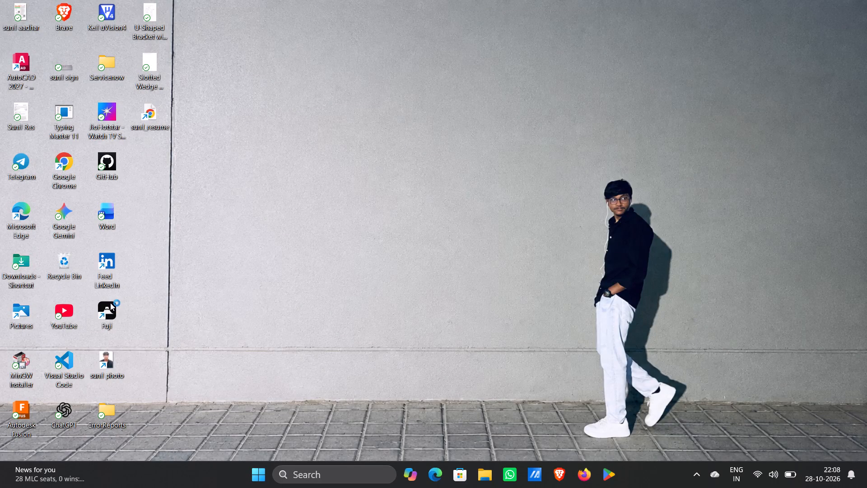
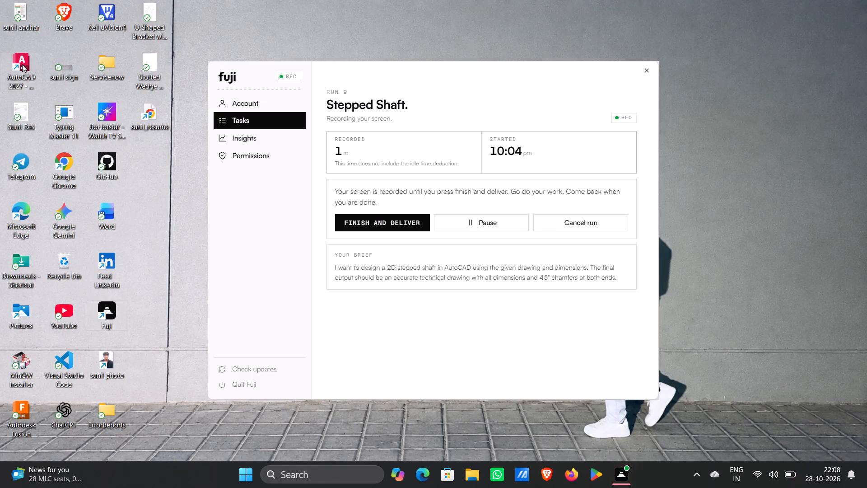
Launch AutoCAD 2027 - English from the desktop.
{"action": "double_click", "coordinate": [16, 66]}
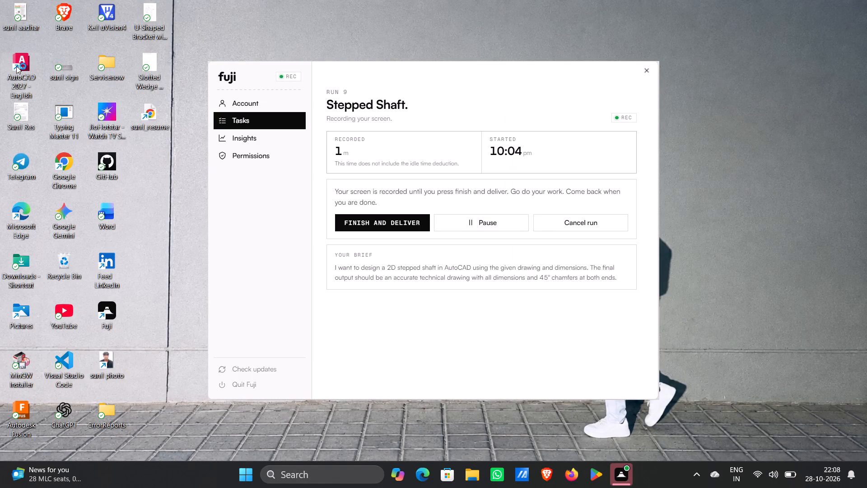
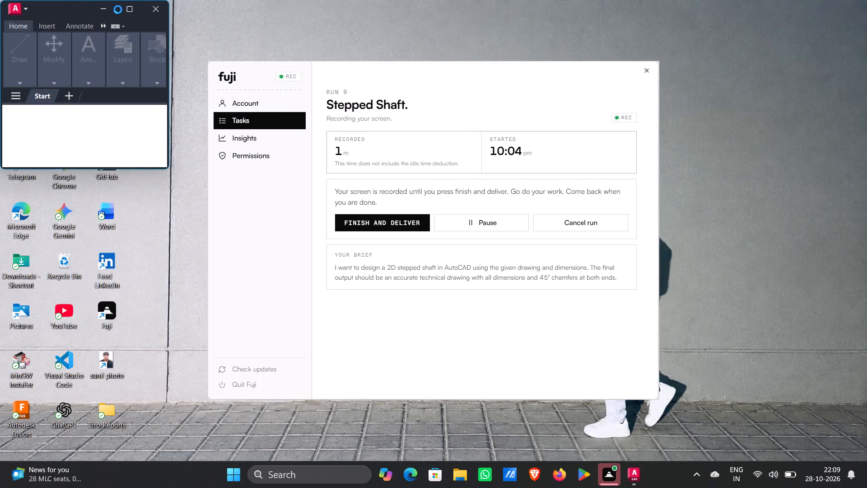
Dismiss the Autodesk Assistant notice and the profile pop-up window, and maximize the AutoCAD window.
{"action": "left_click", "coordinate": [133, 11]}
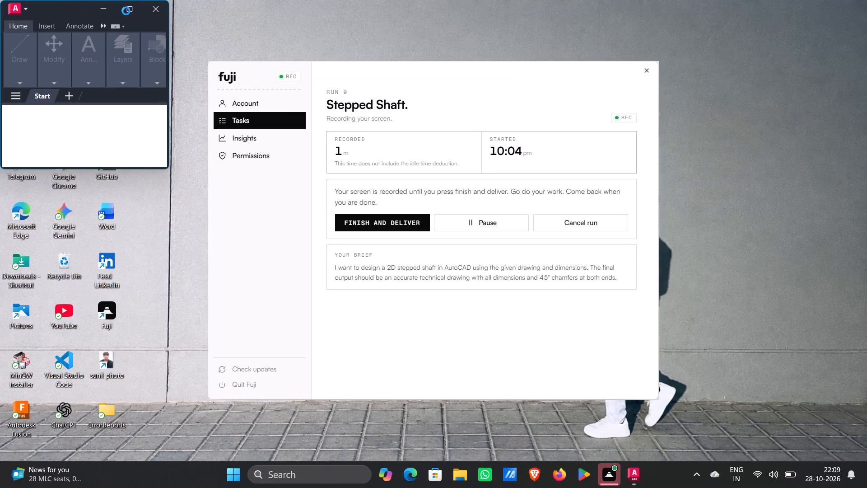
{"action": "left_click", "coordinate": [126, 11]}
{"action": "left_click", "coordinate": [126, 9]}
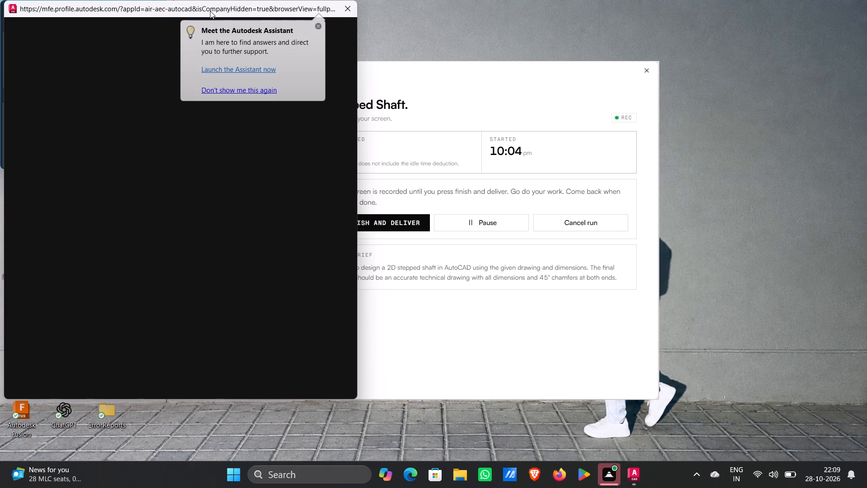
{"action": "left_click", "coordinate": [145, 56]}
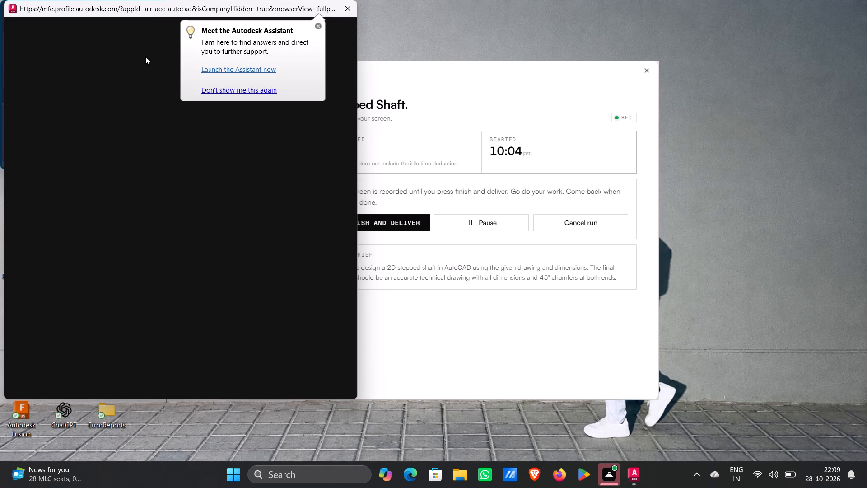
{"action": "left_click", "coordinate": [316, 24]}
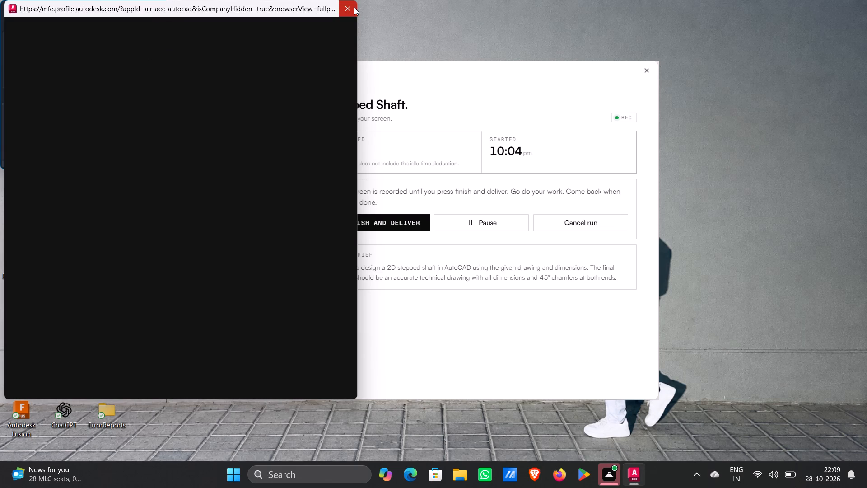
{"action": "left_click", "coordinate": [354, 7]}
{"action": "left_click", "coordinate": [127, 13]}
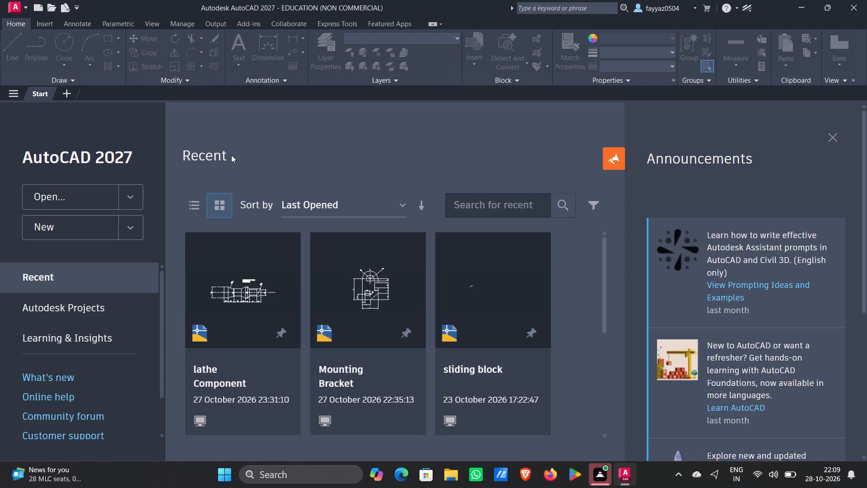
Create a new blank drawing.
{"action": "left_click", "coordinate": [109, 224]}
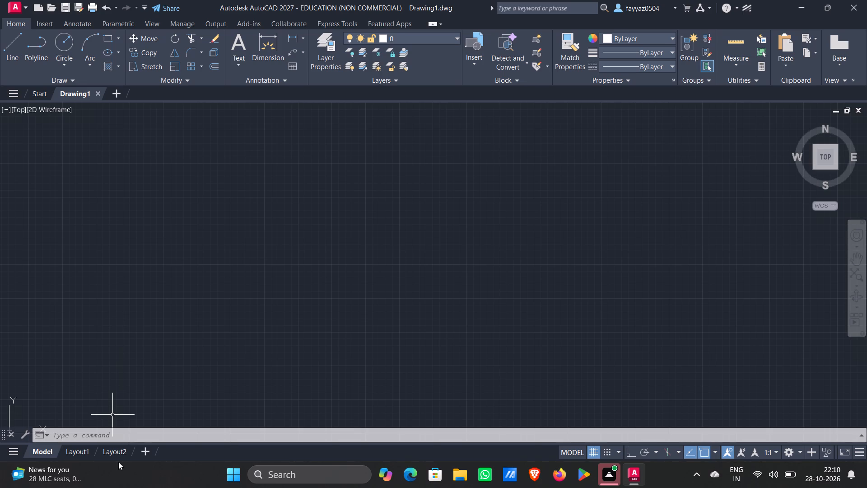
Turn on command history logging with the LOGFILEON command.
{"action": "left_click", "coordinate": [93, 426]}
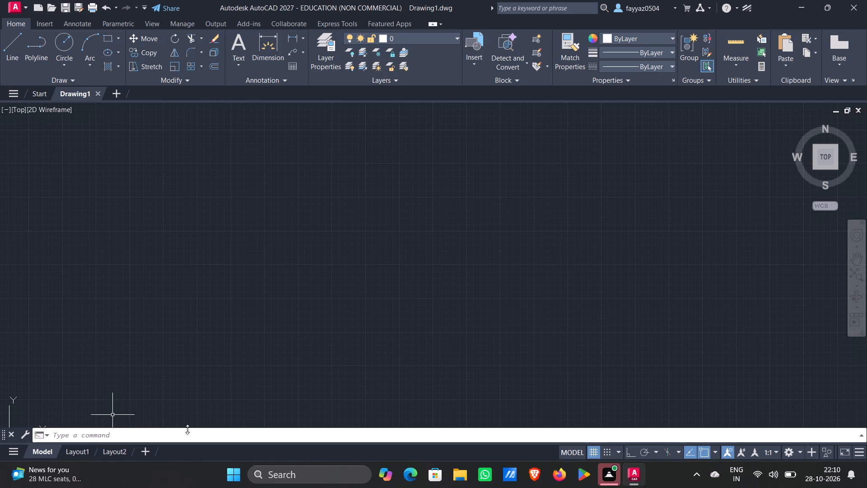
{"action": "left_click", "coordinate": [190, 434]}
{"action": "type", "text": "log"}
{"action": "type", "text": "file"}
{"action": "type", "text": "on"}
{"action": "key", "text": "Return"}
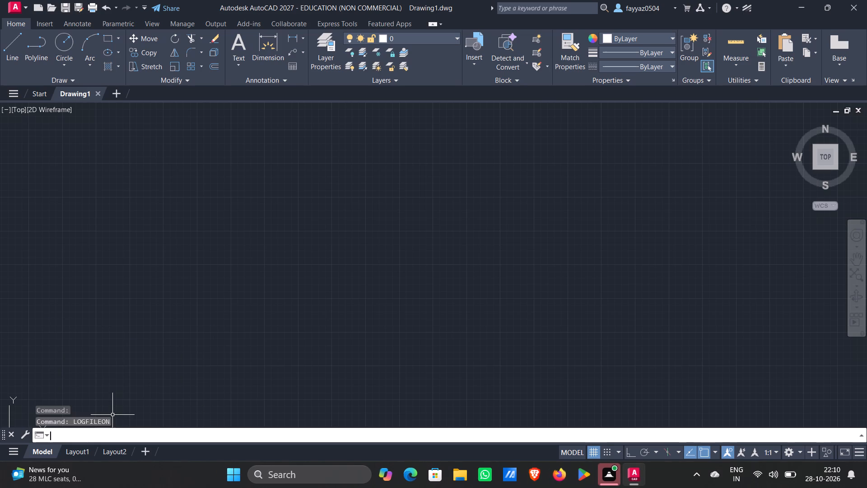
Create a new layer in the Layer Properties Manager.
{"action": "scroll", "coordinate": [161, 326], "scroll_direction": "down", "scroll_amount": 2}
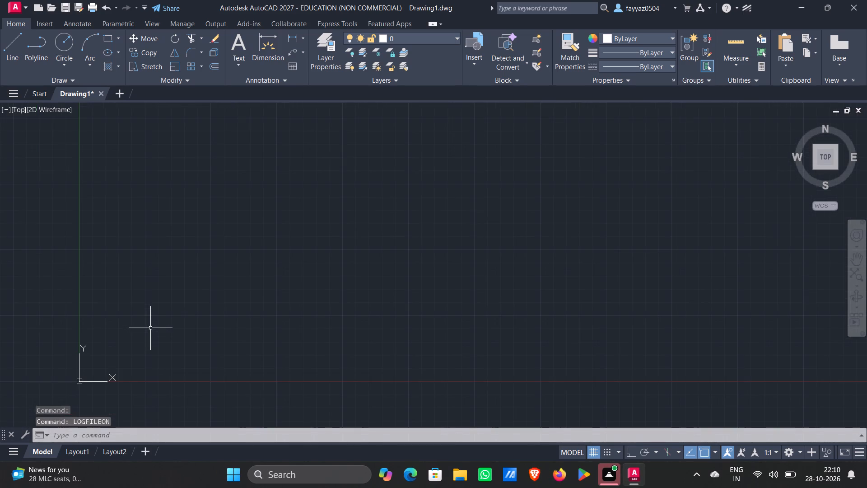
{"action": "middle_click_drag", "start_coordinate": [150, 328], "coordinate": [152, 321]}
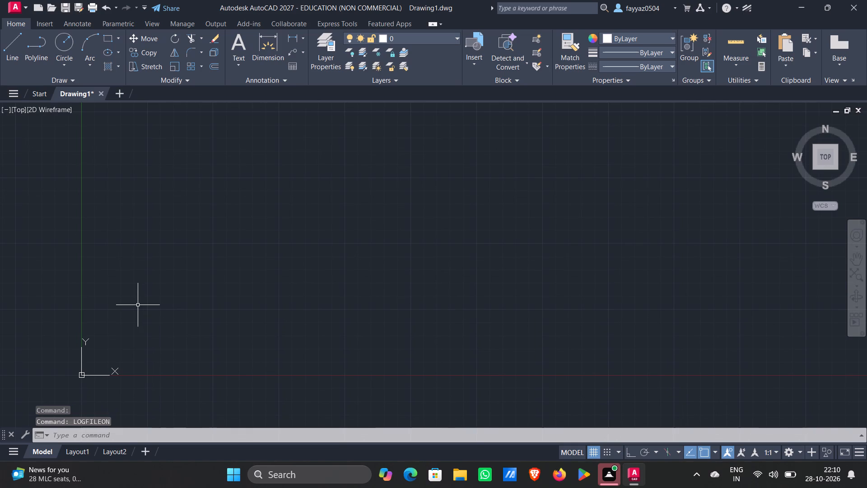
{"action": "middle_click_drag", "start_coordinate": [165, 278], "coordinate": [155, 291]}
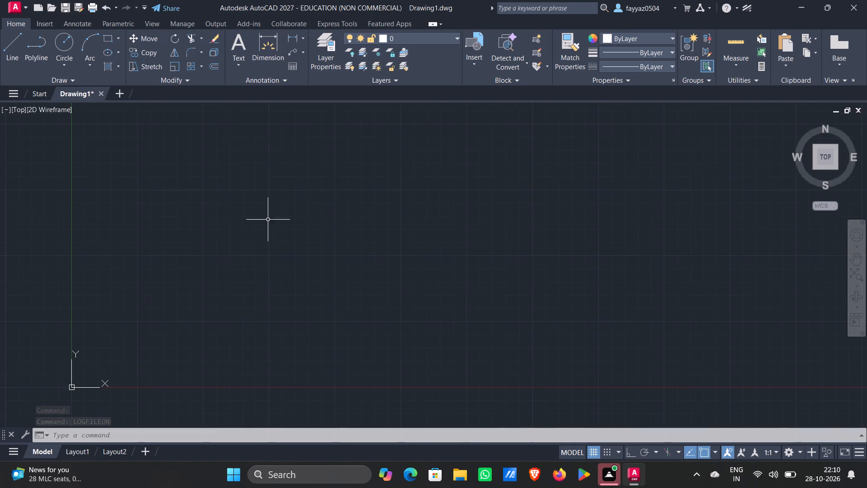
{"action": "left_click", "coordinate": [431, 35]}
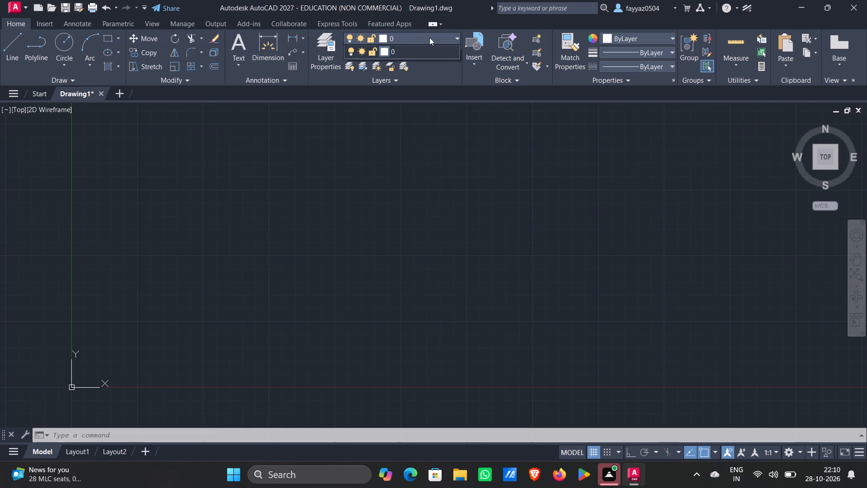
{"action": "left_click", "coordinate": [429, 38]}
{"action": "double_click", "coordinate": [326, 64]}
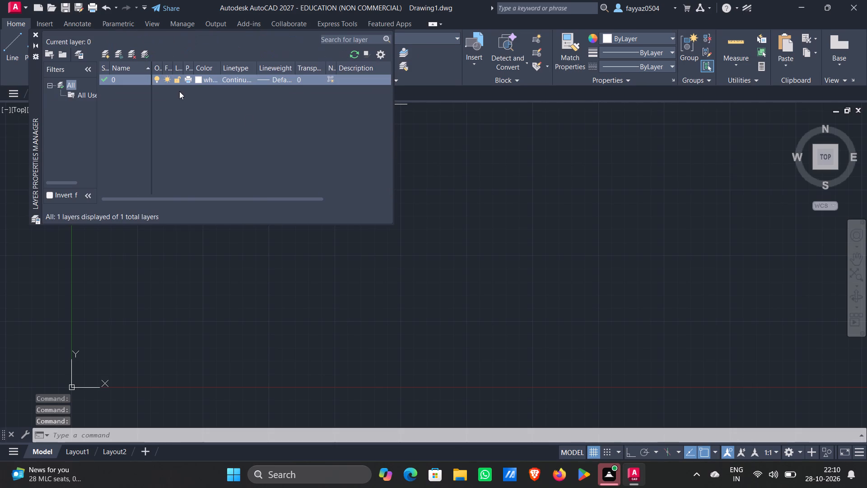
{"action": "left_click", "coordinate": [102, 51]}
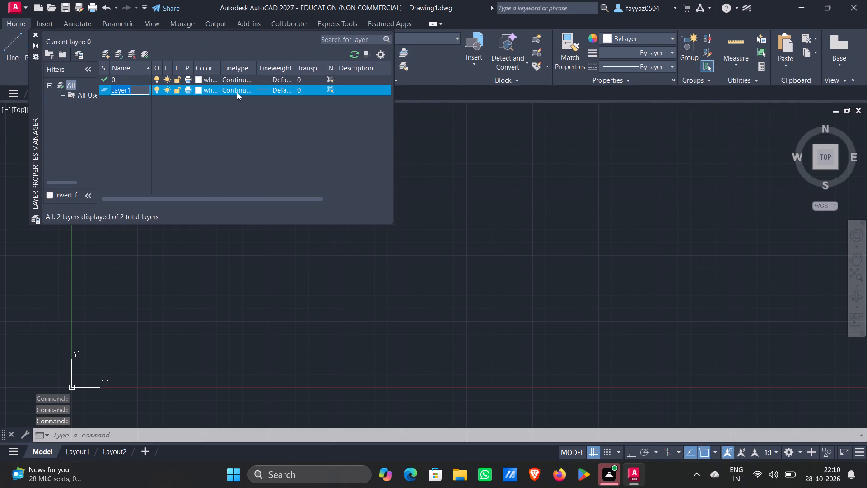
Load the CENTER linetype from acadiso.lin, assign it to the new layer, and close the layer manager.
{"action": "left_click", "coordinate": [242, 91]}
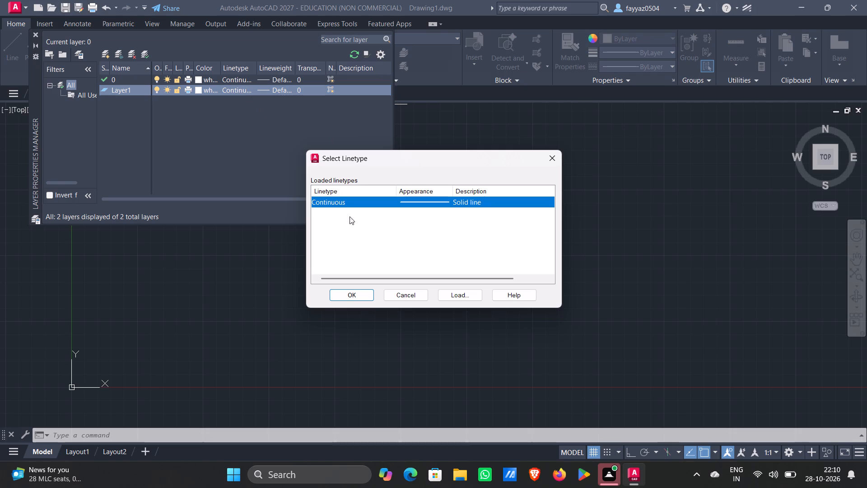
{"action": "left_click", "coordinate": [465, 295]}
{"action": "scroll", "coordinate": [373, 251], "scroll_direction": "down", "scroll_amount": 1}
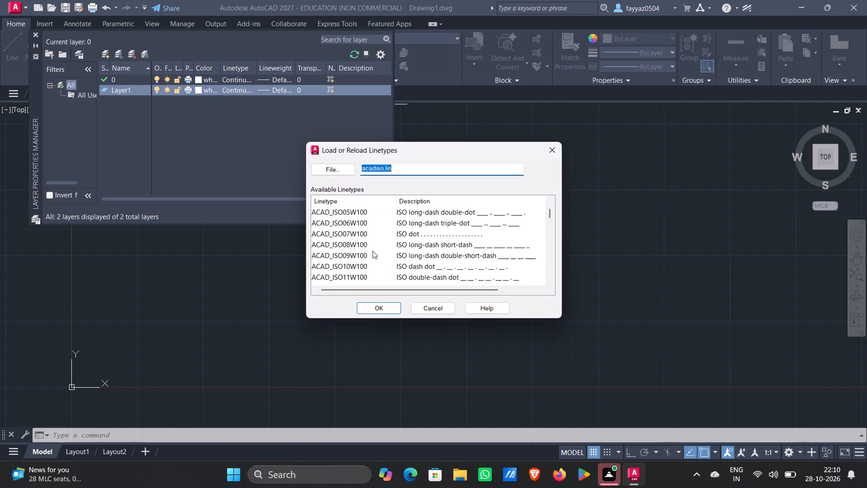
{"action": "scroll", "coordinate": [373, 251], "scroll_direction": "down", "scroll_amount": 4}
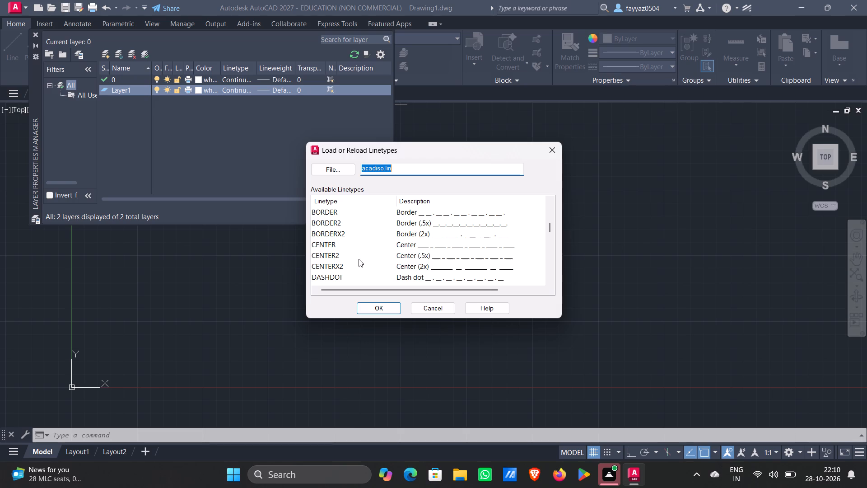
{"action": "left_click", "coordinate": [324, 245]}
{"action": "left_click", "coordinate": [381, 306]}
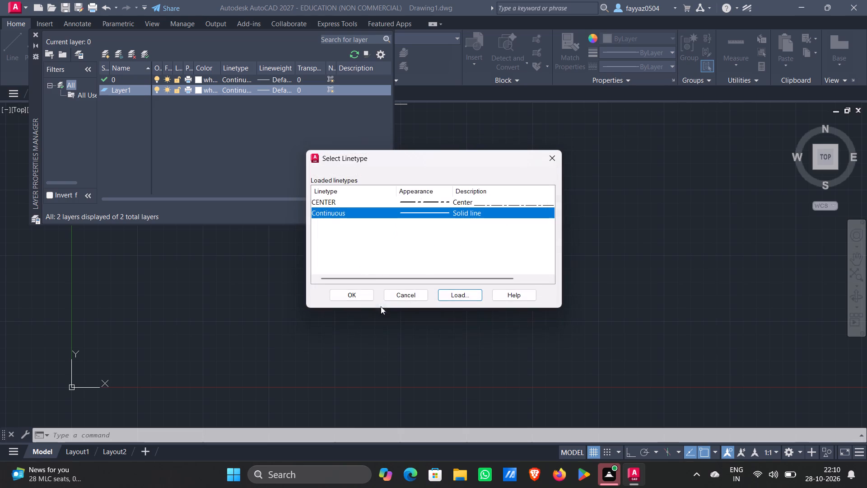
{"action": "left_click", "coordinate": [416, 202]}
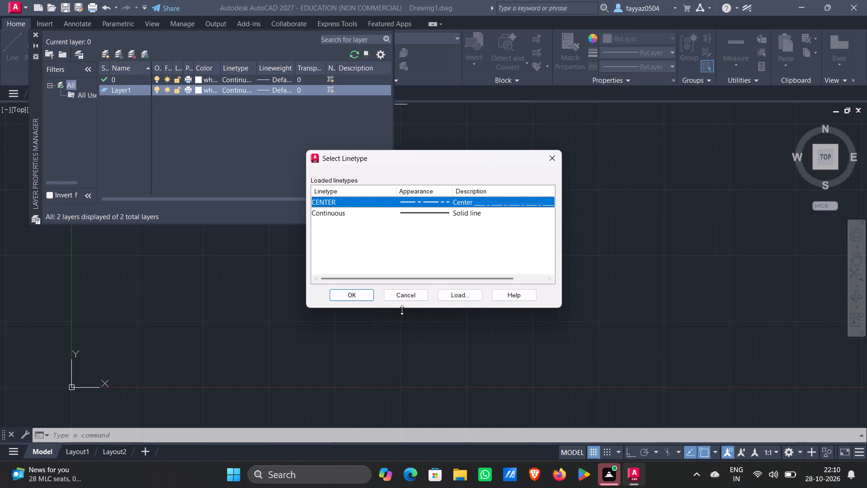
{"action": "left_click", "coordinate": [355, 294]}
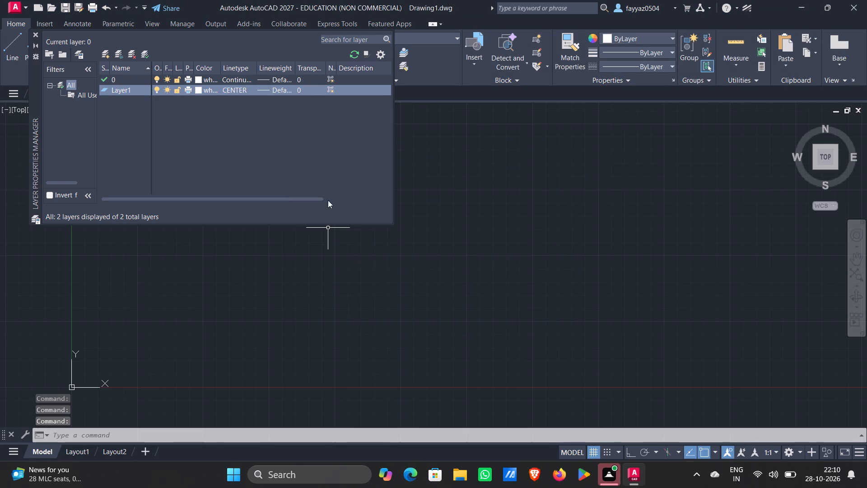
{"action": "left_click", "coordinate": [36, 32]}
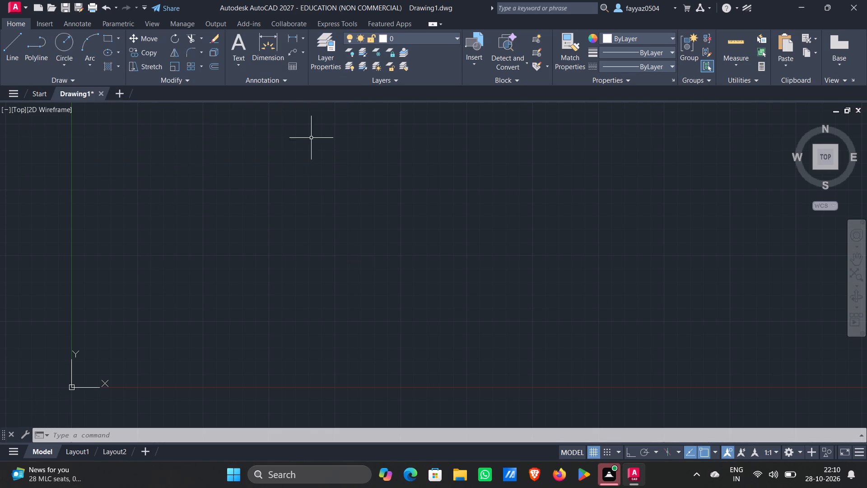
Make Layer1 current and draw a horizontal centerline 120 units long with Ortho mode on.
{"action": "left_click", "coordinate": [443, 38]}
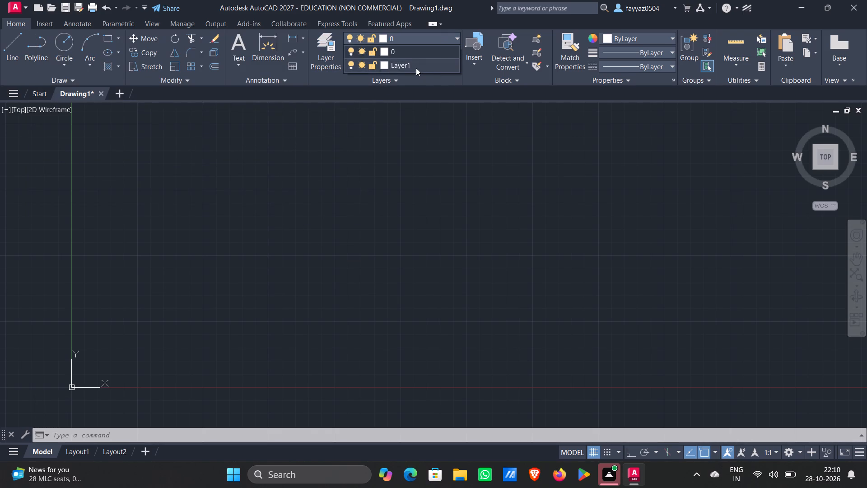
{"action": "left_click", "coordinate": [416, 68]}
{"action": "key", "text": "l"}
{"action": "key", "text": "Return"}
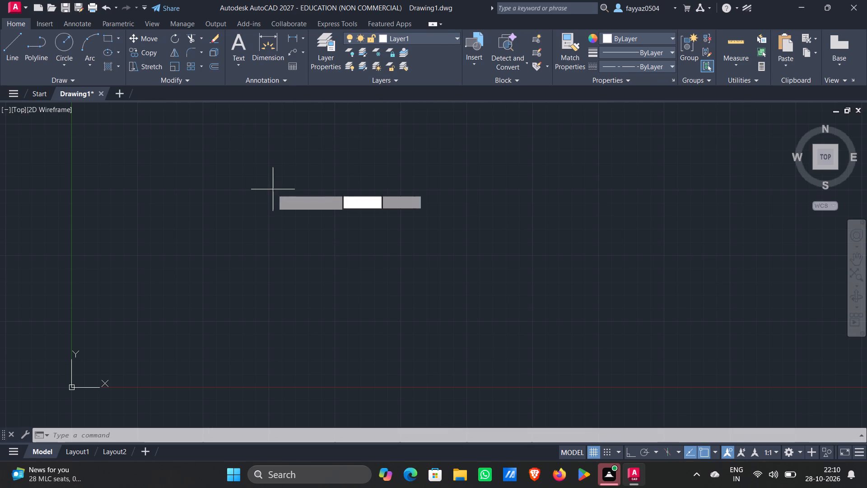
{"action": "left_click", "coordinate": [203, 258]}
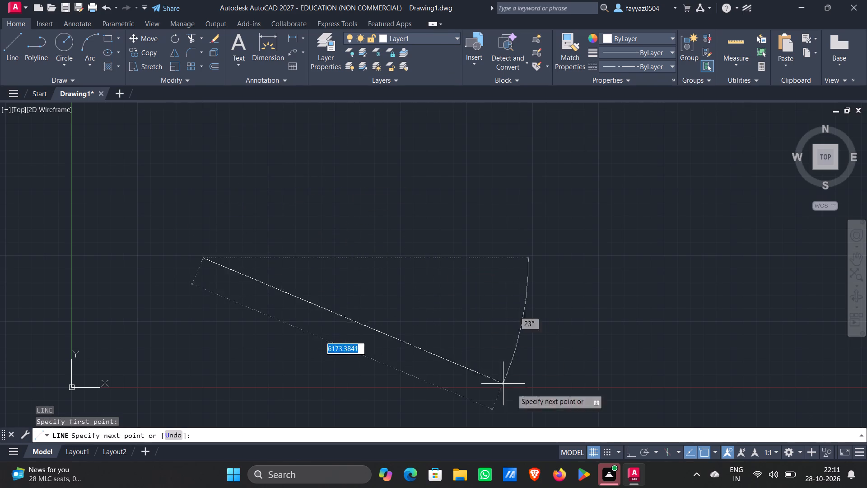
{"action": "left_click", "coordinate": [627, 452]}
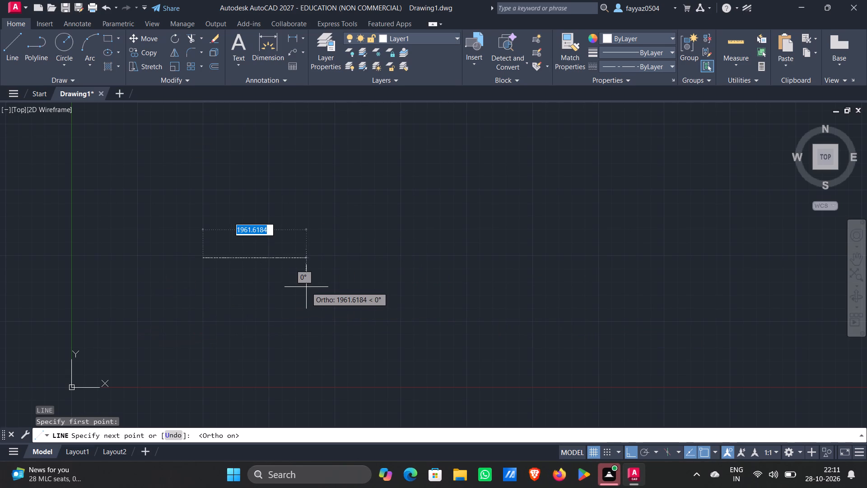
{"action": "type", "text": "12"}
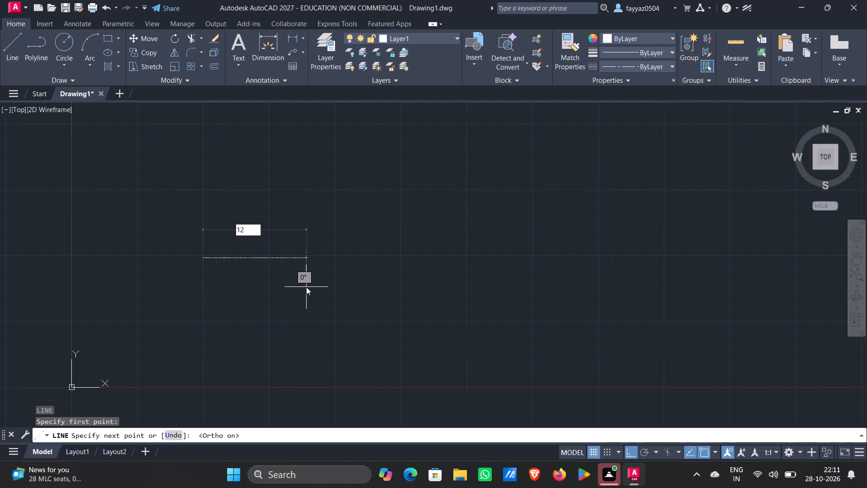
{"action": "key", "text": "0"}
{"action": "key", "text": "Return"}
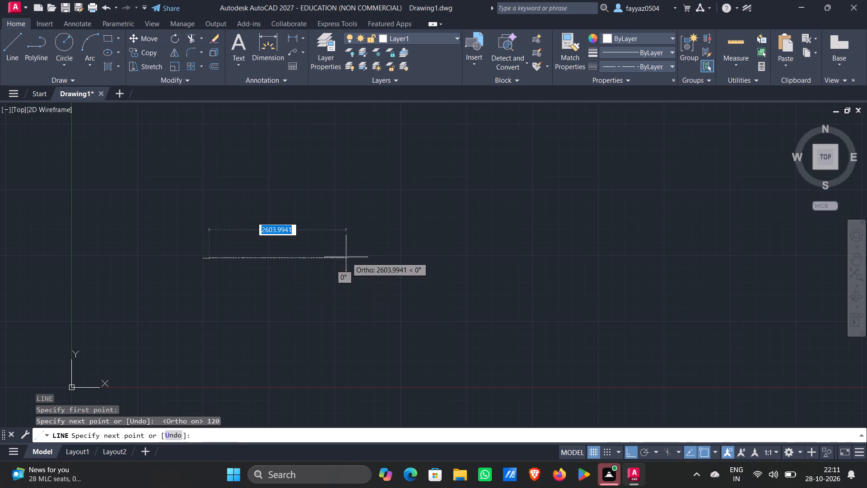
{"action": "key", "text": "Escape"}
Set Layer1's lineweight to 0.00 mm in the Layer Properties Manager and close the manager.
{"action": "scroll", "coordinate": [190, 273], "scroll_direction": "up", "scroll_amount": 4}
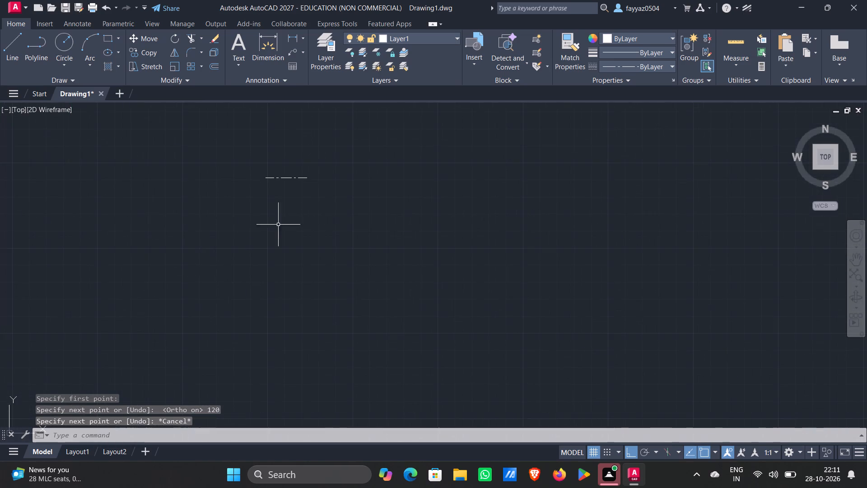
{"action": "middle_click_drag", "start_coordinate": [274, 221], "coordinate": [281, 255]}
{"action": "scroll", "coordinate": [274, 221], "scroll_direction": "up", "scroll_amount": 2}
{"action": "middle_click_drag", "start_coordinate": [301, 201], "coordinate": [300, 343]}
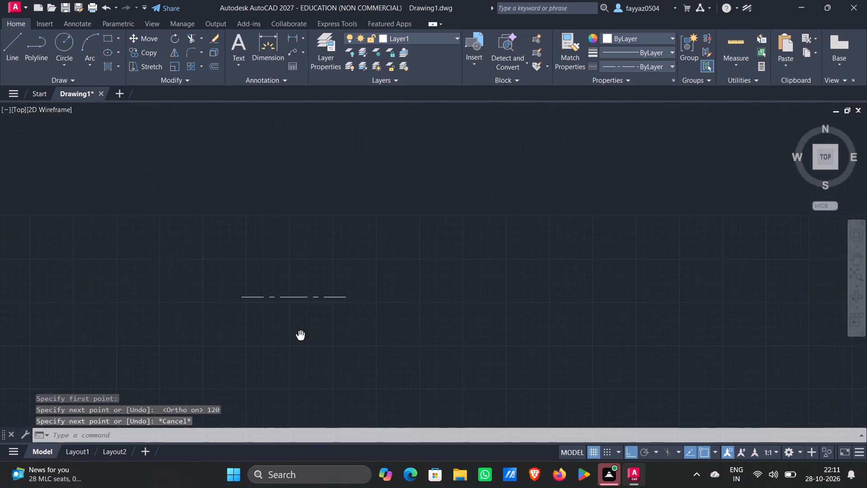
{"action": "middle_click_drag", "start_coordinate": [300, 343], "coordinate": [298, 344]}
{"action": "scroll", "coordinate": [305, 314], "scroll_direction": "up", "scroll_amount": 3}
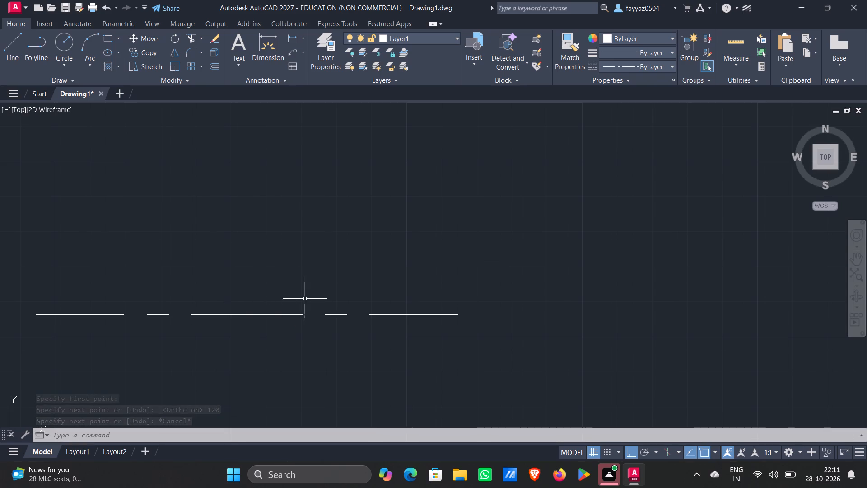
{"action": "scroll", "coordinate": [289, 313], "scroll_direction": "down", "scroll_amount": 1}
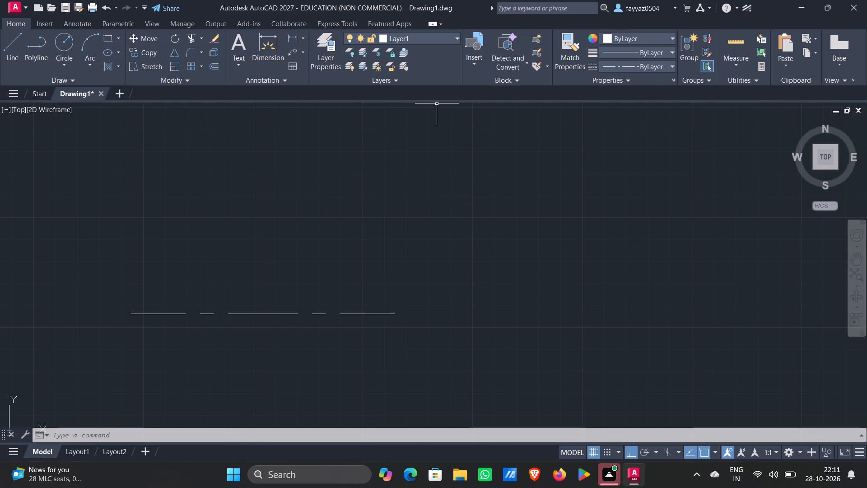
{"action": "left_click", "coordinate": [452, 38]}
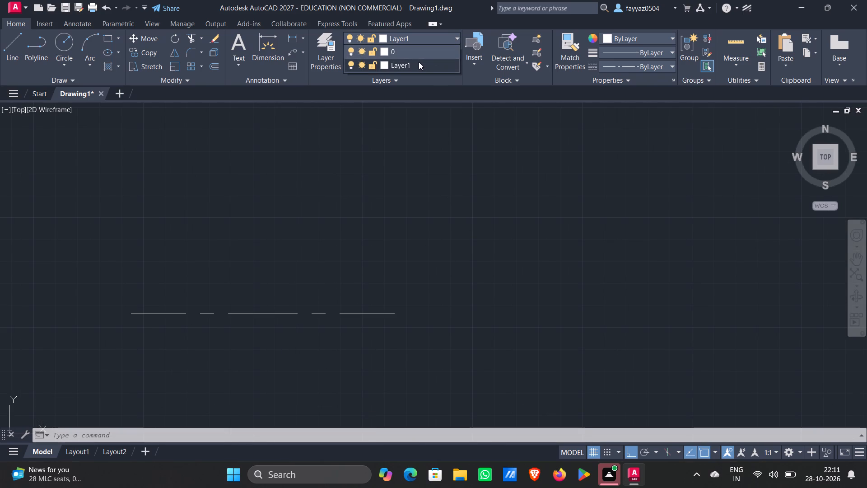
{"action": "left_click", "coordinate": [419, 62]}
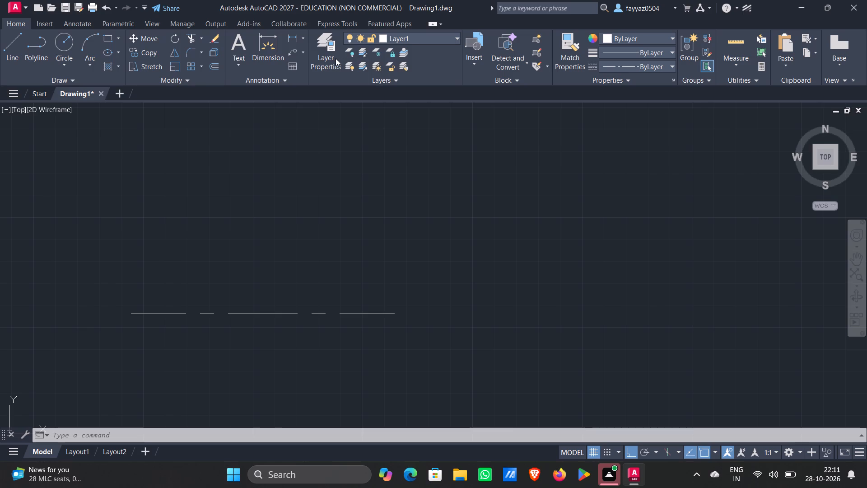
{"action": "double_click", "coordinate": [335, 59]}
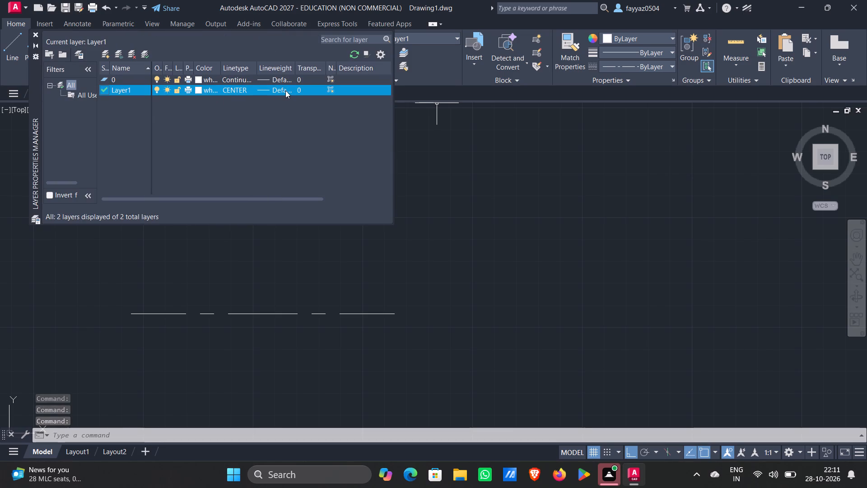
{"action": "left_click", "coordinate": [285, 90]}
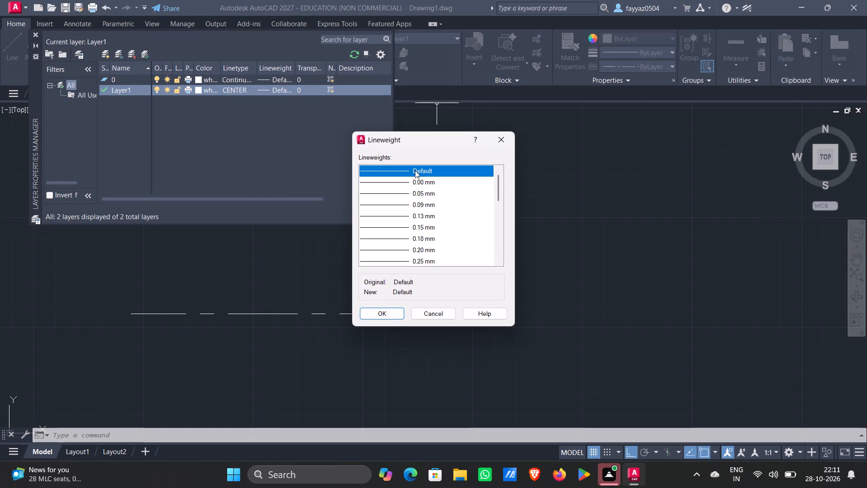
{"action": "left_click", "coordinate": [426, 180]}
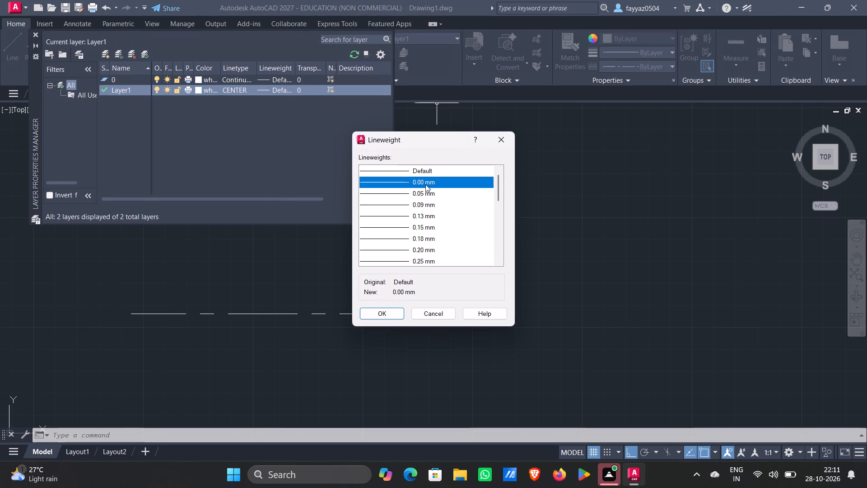
{"action": "left_click", "coordinate": [421, 190]}
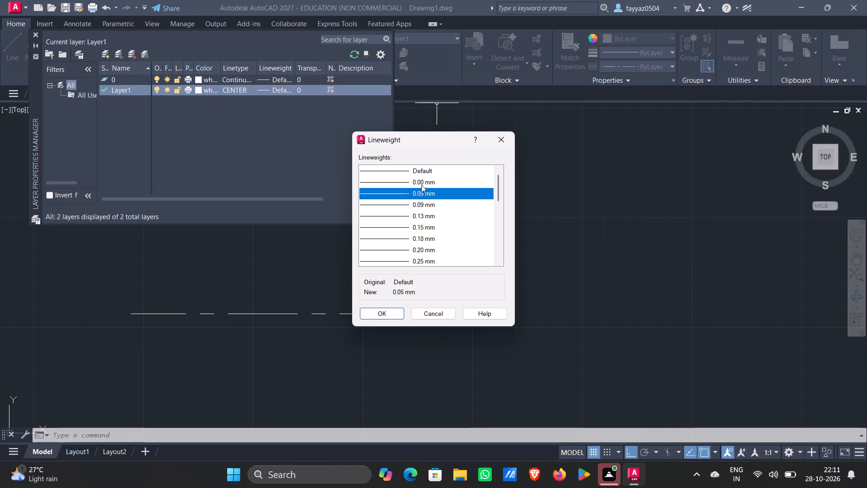
{"action": "left_click", "coordinate": [421, 183]}
{"action": "left_click", "coordinate": [392, 316]}
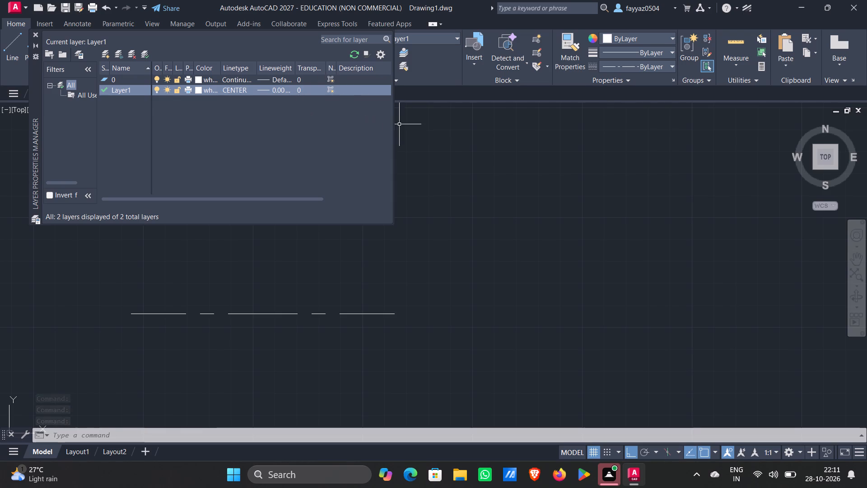
{"action": "left_click", "coordinate": [443, 130]}
{"action": "left_click", "coordinate": [428, 135]}
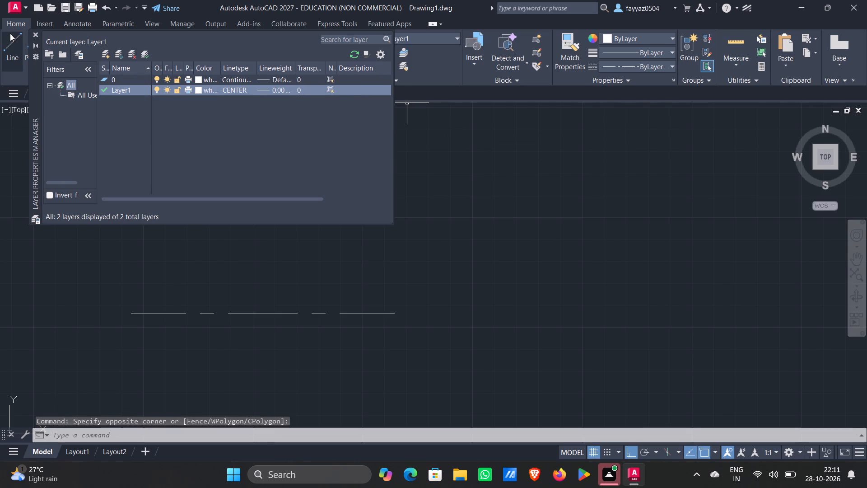
{"action": "left_click", "coordinate": [35, 33]}
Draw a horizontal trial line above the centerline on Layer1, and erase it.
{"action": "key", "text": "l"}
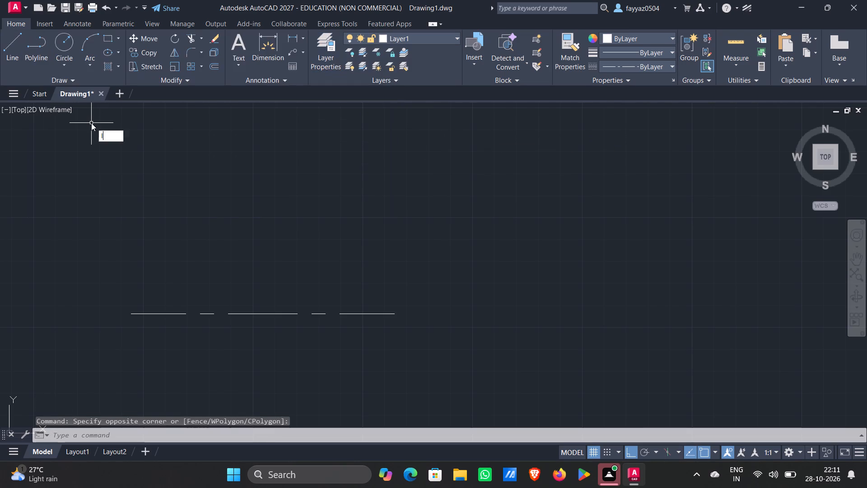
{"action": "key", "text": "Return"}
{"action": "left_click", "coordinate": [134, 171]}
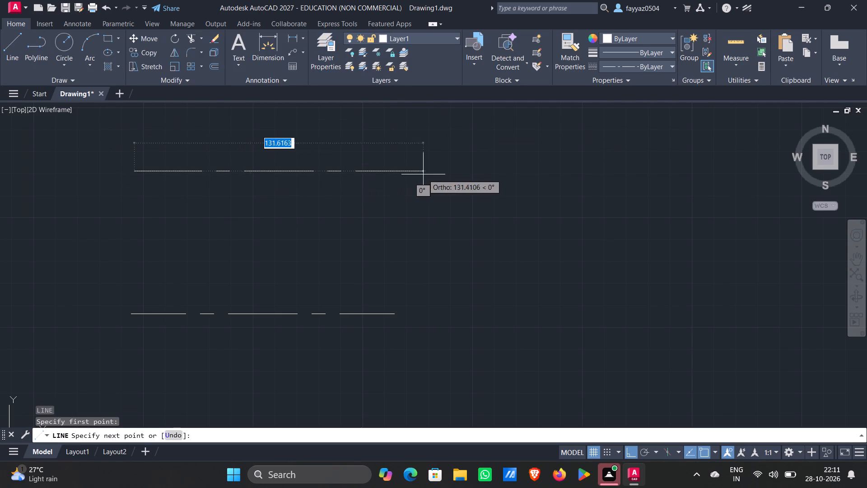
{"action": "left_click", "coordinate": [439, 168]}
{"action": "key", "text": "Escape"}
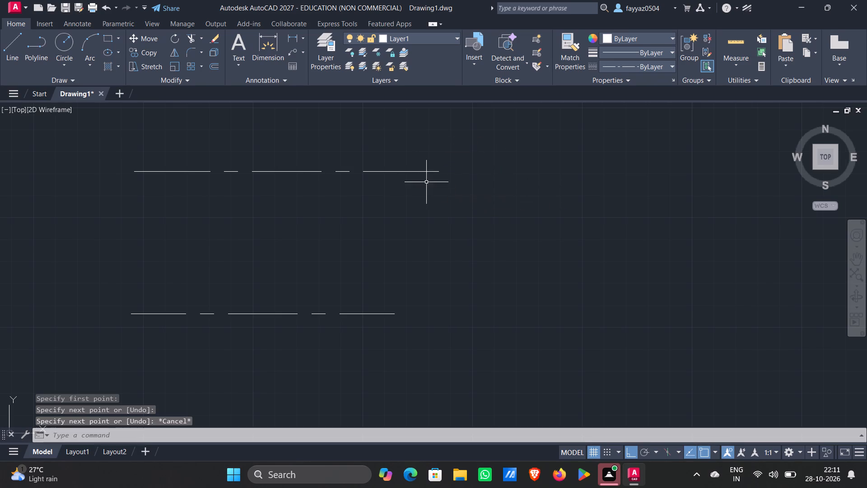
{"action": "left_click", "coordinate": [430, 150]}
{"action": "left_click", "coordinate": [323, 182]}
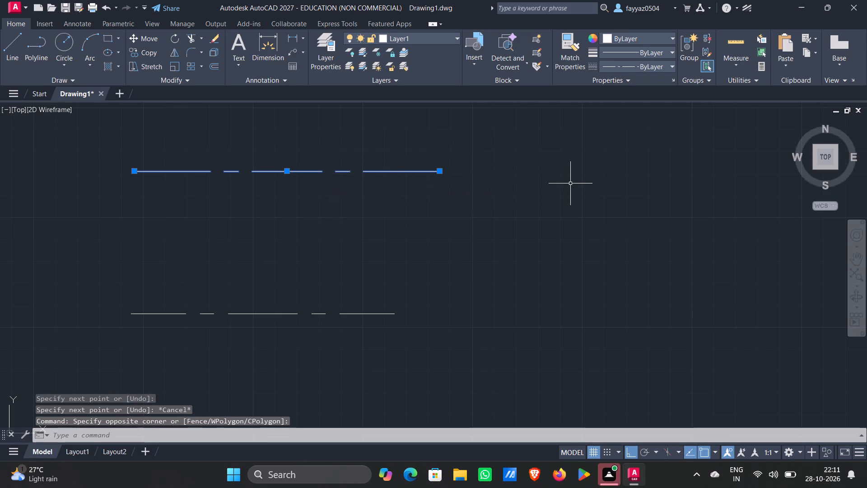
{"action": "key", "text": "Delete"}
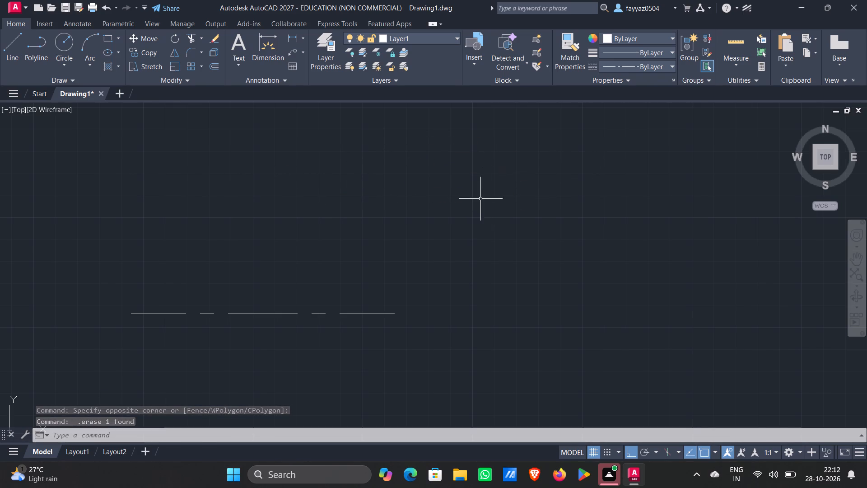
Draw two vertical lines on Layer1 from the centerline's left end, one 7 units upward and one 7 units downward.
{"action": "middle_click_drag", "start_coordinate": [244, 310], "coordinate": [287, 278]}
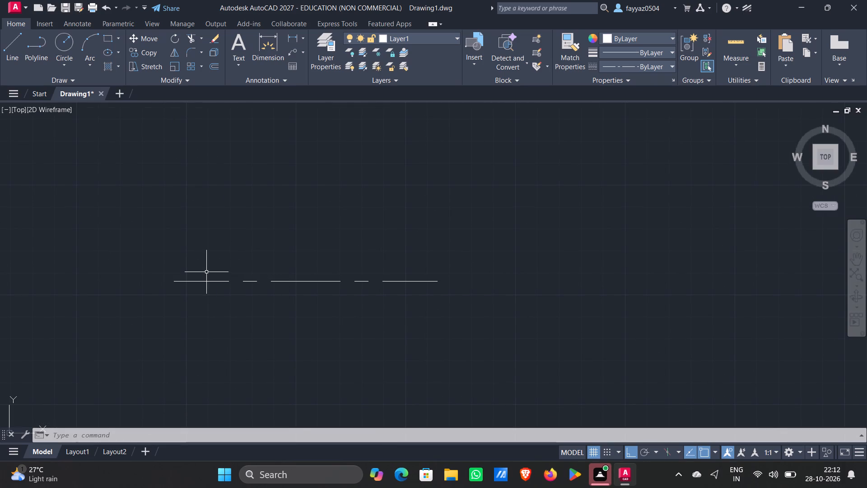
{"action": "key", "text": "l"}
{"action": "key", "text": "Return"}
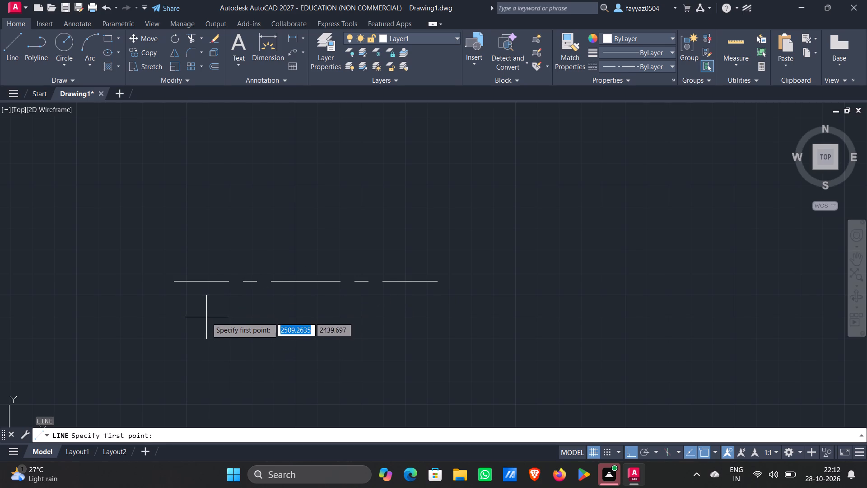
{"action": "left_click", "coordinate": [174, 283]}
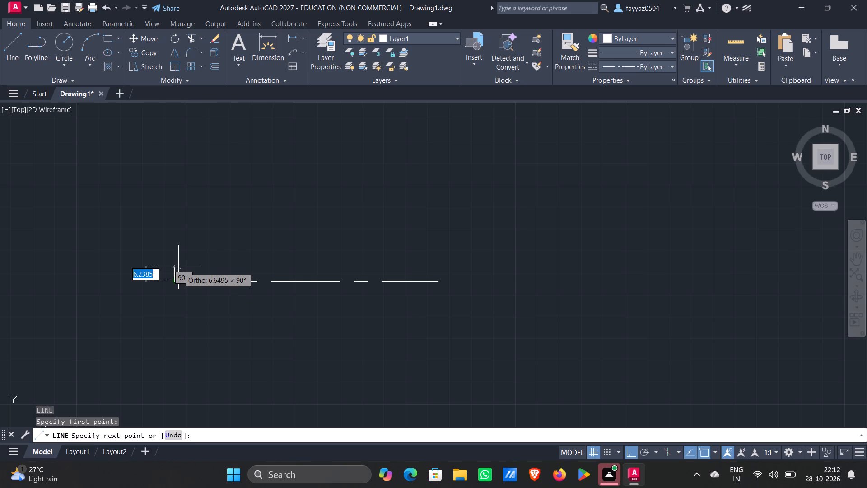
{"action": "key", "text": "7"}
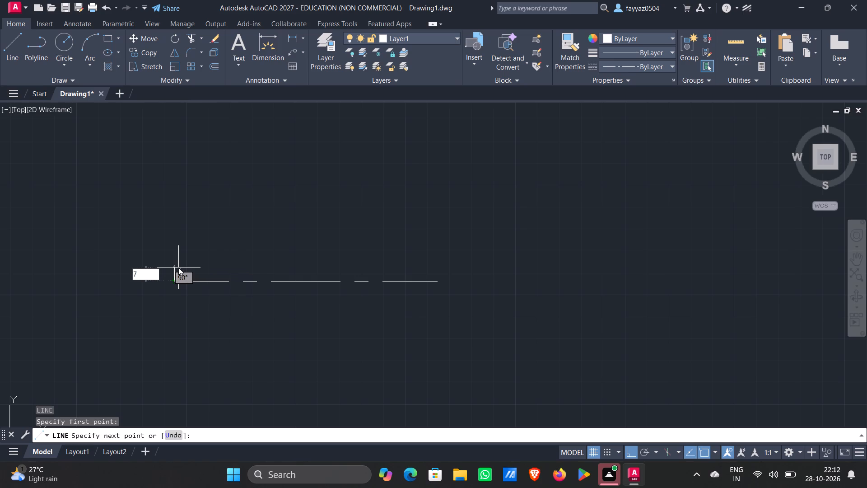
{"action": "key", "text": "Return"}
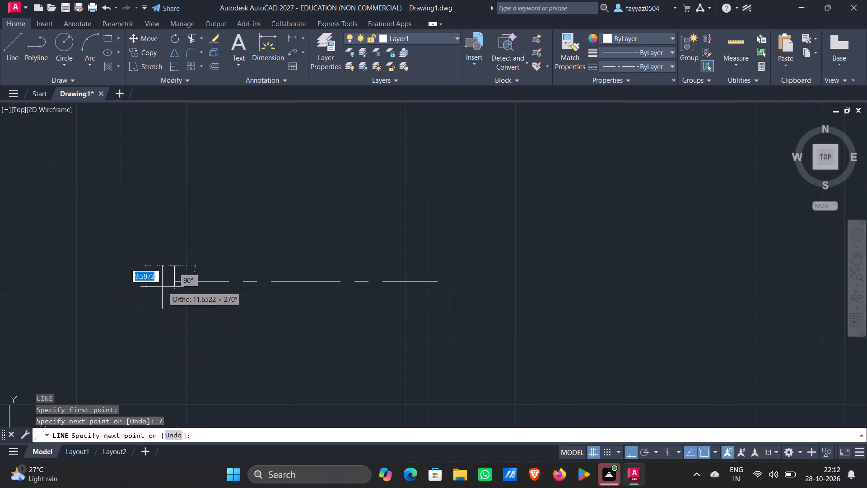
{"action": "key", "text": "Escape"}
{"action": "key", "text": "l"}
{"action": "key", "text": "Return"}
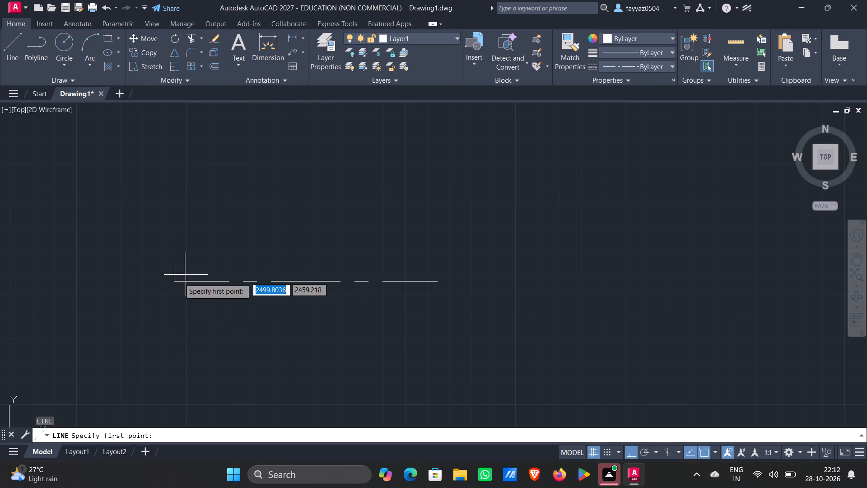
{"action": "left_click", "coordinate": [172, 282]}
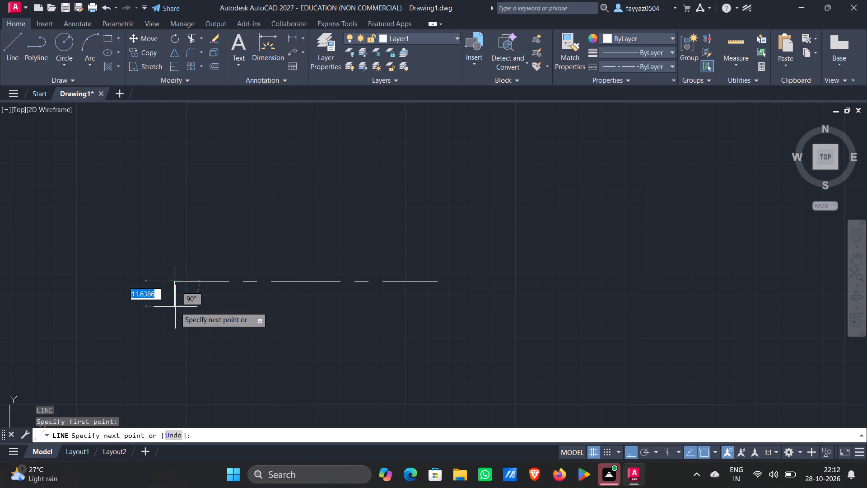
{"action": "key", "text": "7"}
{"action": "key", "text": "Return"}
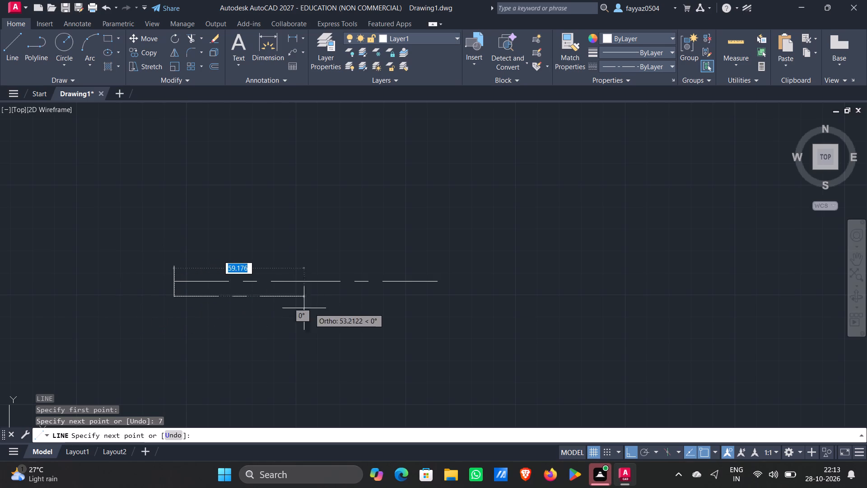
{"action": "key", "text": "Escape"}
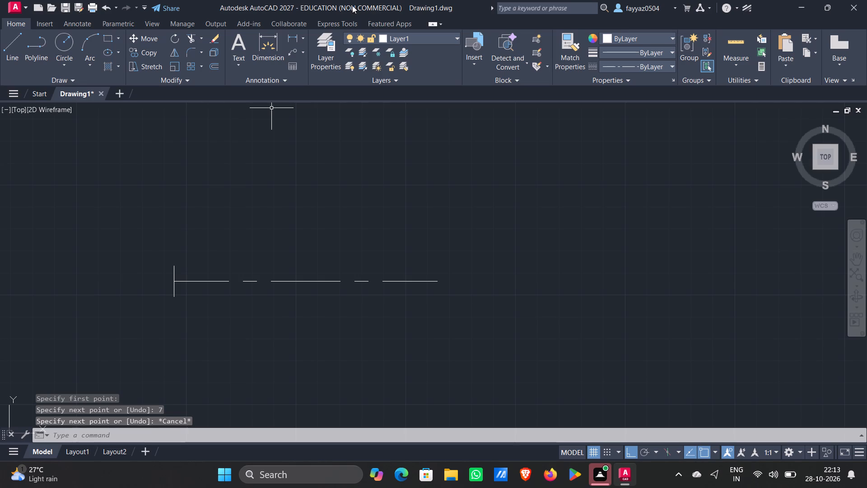
Make layer 0 the current layer.
{"action": "left_click", "coordinate": [447, 34]}
{"action": "left_click", "coordinate": [419, 51]}
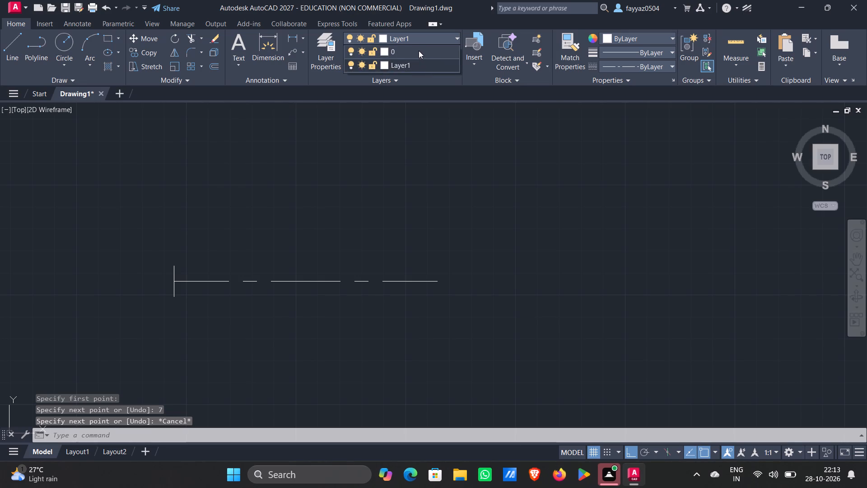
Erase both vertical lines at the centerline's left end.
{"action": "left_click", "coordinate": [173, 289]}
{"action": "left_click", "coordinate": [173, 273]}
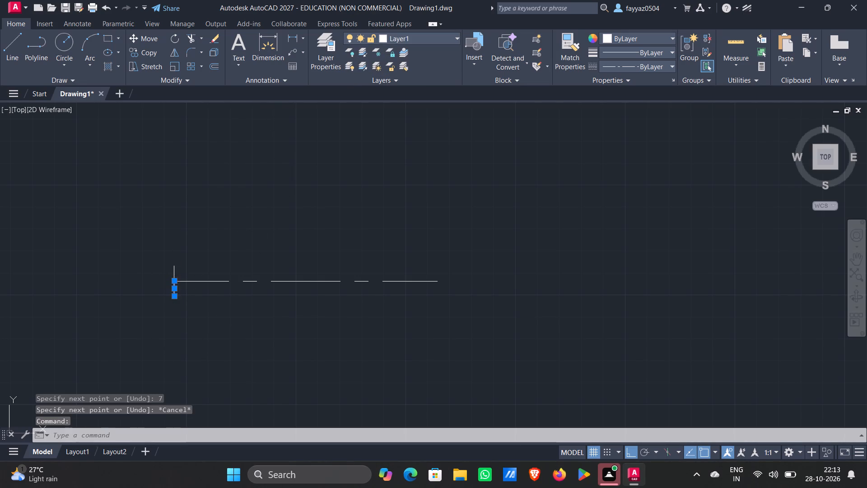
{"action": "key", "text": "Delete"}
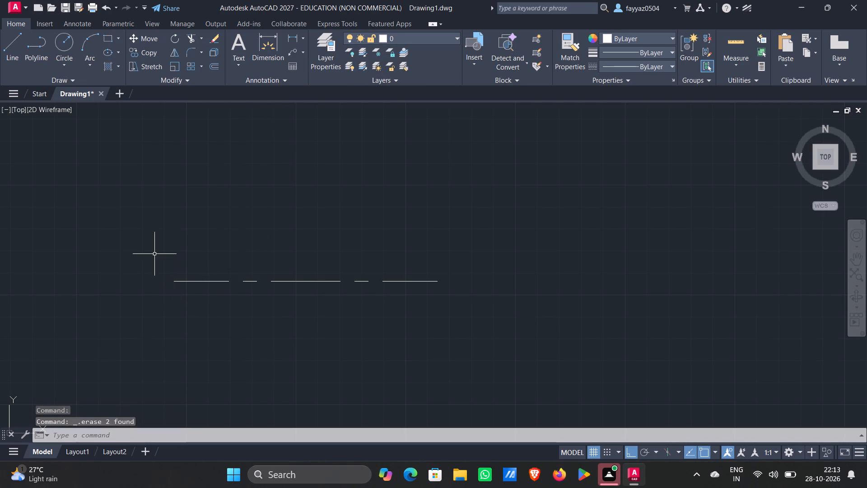
Draw a vertical line 7 units downward from the centerline's left end on layer 0.
{"action": "key", "text": "l"}
{"action": "key", "text": "Return"}
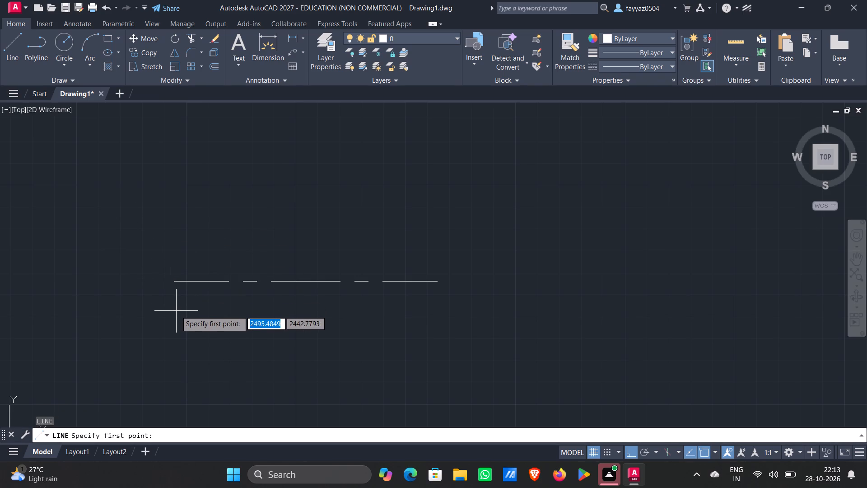
{"action": "left_click", "coordinate": [175, 281]}
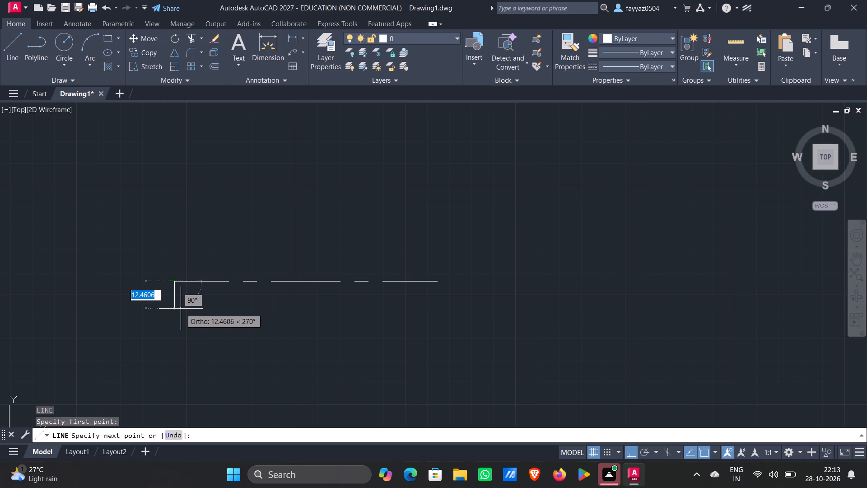
{"action": "key", "text": "7"}
{"action": "key", "text": "Return"}
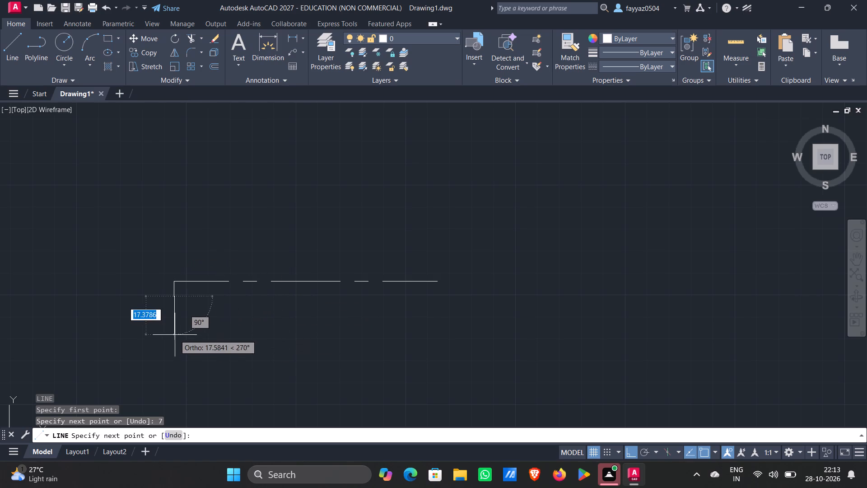
{"action": "key", "text": "Escape"}
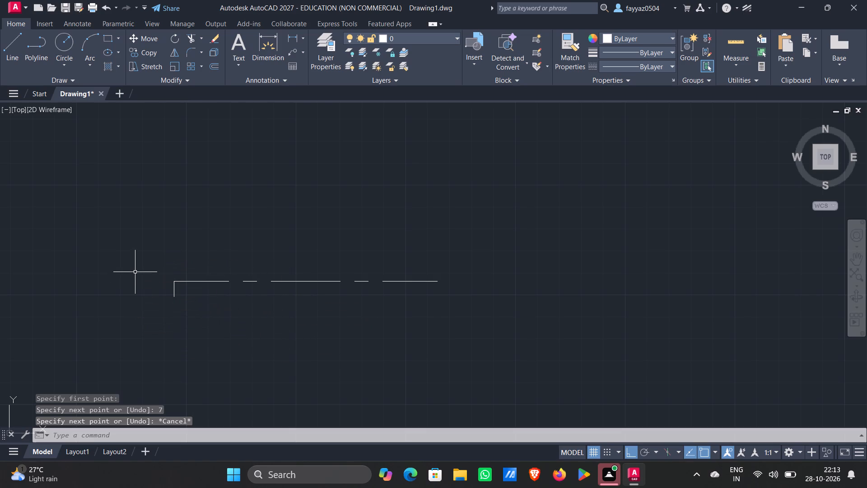
Draw a vertical line 7 units upward from the centerline's left end on layer 0.
{"action": "key", "text": "l"}
{"action": "key", "text": "Return"}
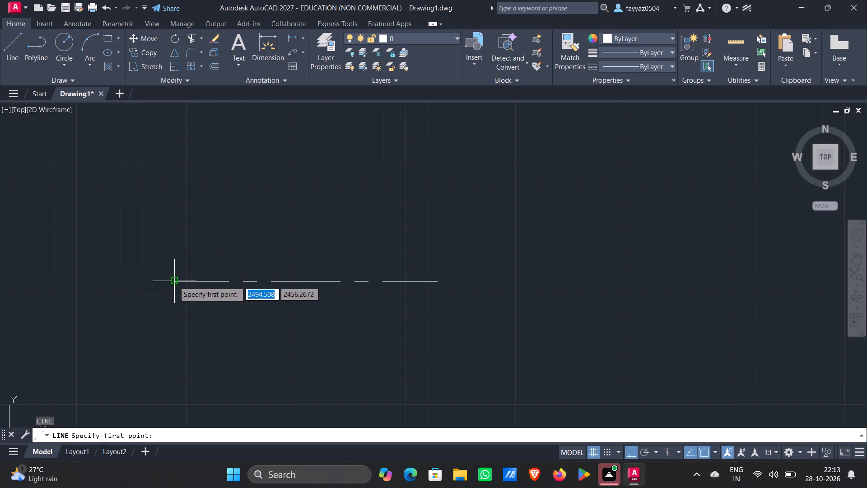
{"action": "left_click", "coordinate": [174, 282]}
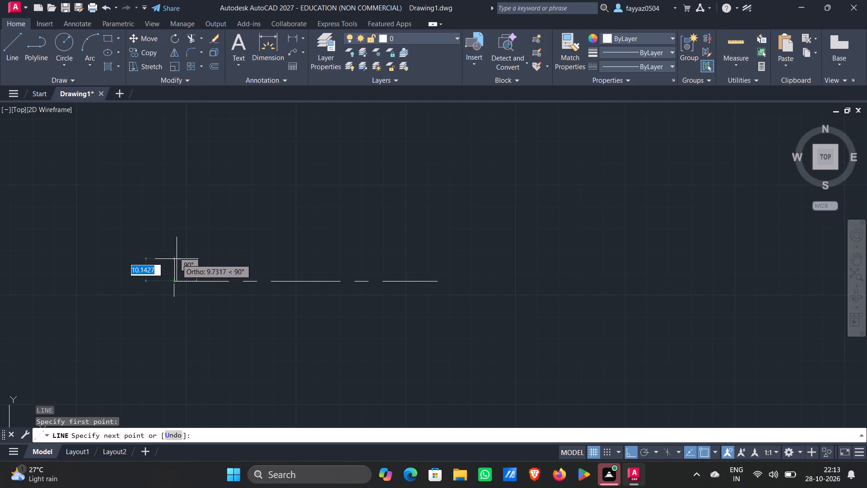
{"action": "key", "text": "7"}
{"action": "key", "text": "Return"}
{"action": "key", "text": "Escape"}
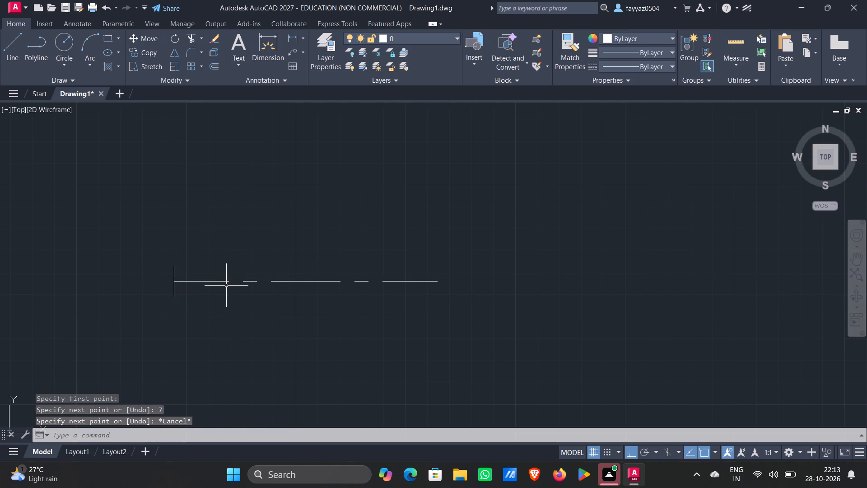
Join the upper and lower vertical lines at the centerline's left end into a single line.
{"action": "type", "text": "jo"}
{"action": "key", "text": "Return"}
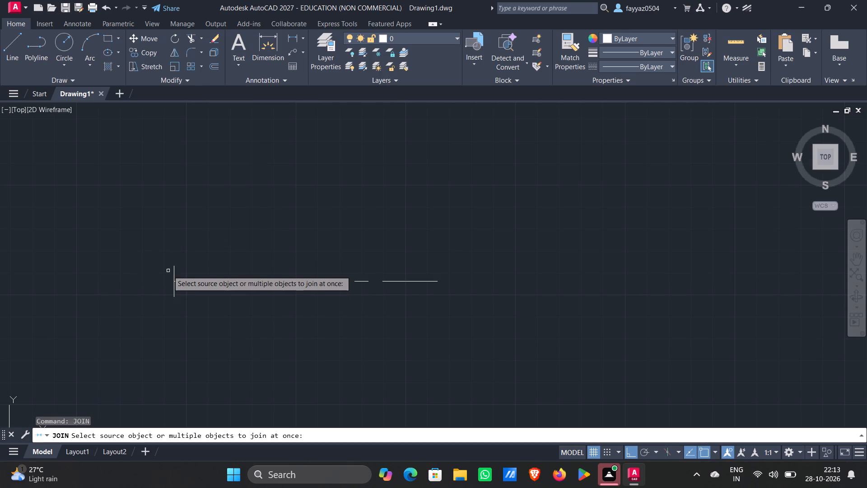
{"action": "left_click", "coordinate": [174, 270]}
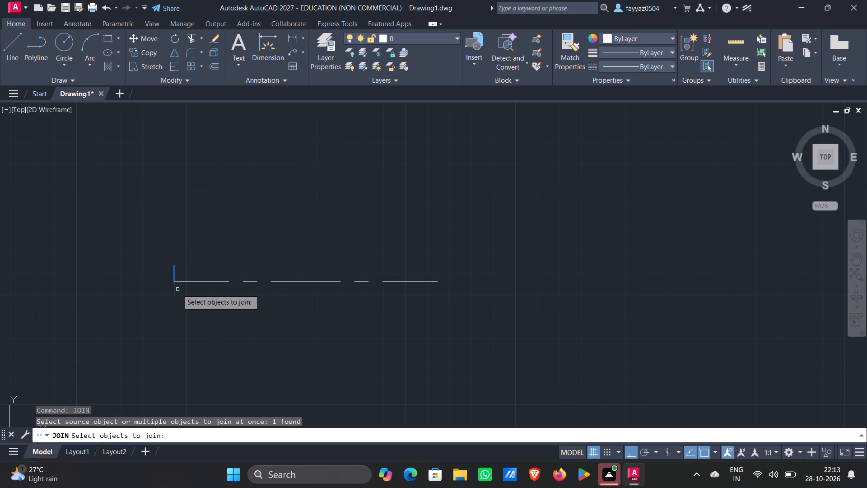
{"action": "left_click", "coordinate": [175, 290]}
{"action": "key", "text": "Return"}
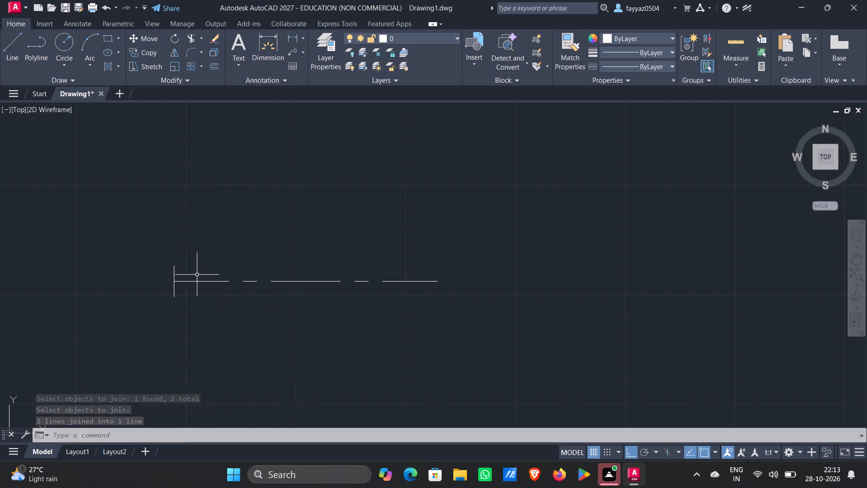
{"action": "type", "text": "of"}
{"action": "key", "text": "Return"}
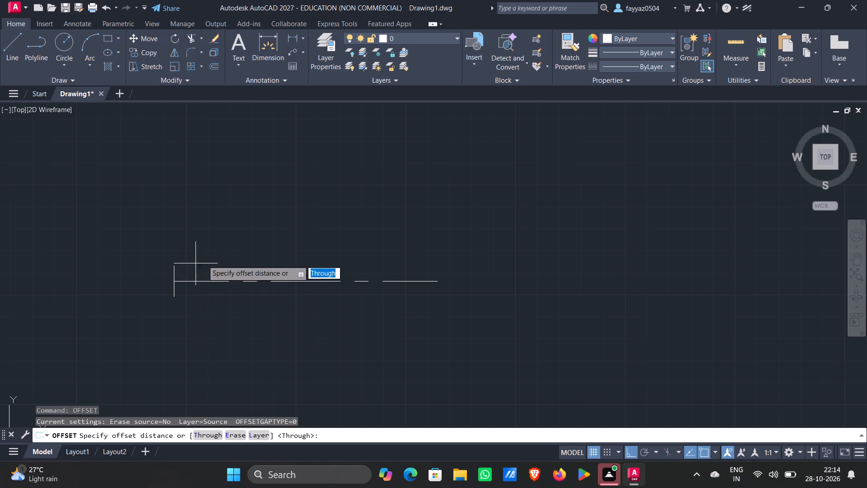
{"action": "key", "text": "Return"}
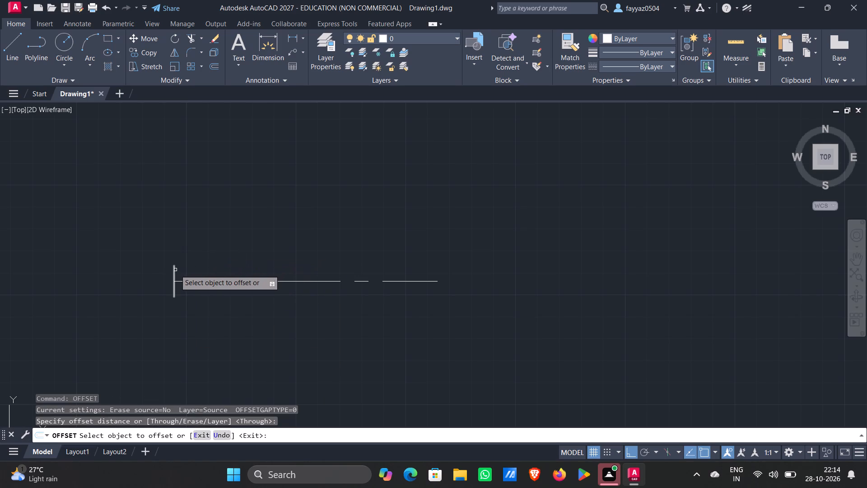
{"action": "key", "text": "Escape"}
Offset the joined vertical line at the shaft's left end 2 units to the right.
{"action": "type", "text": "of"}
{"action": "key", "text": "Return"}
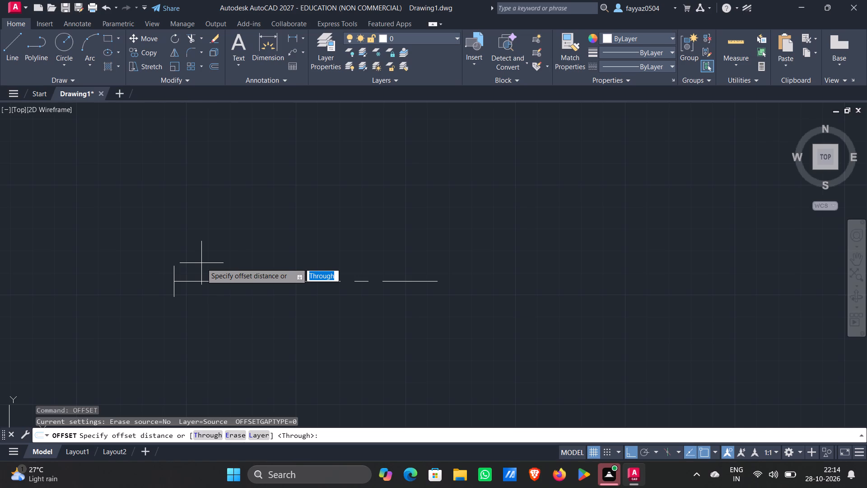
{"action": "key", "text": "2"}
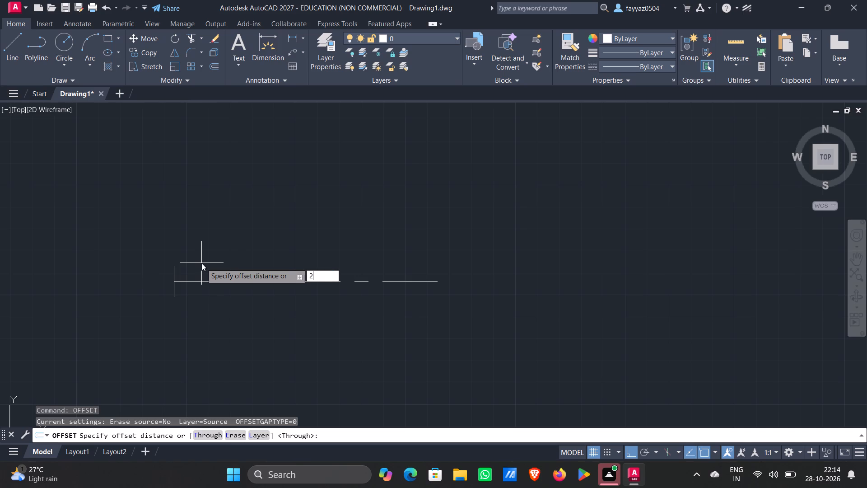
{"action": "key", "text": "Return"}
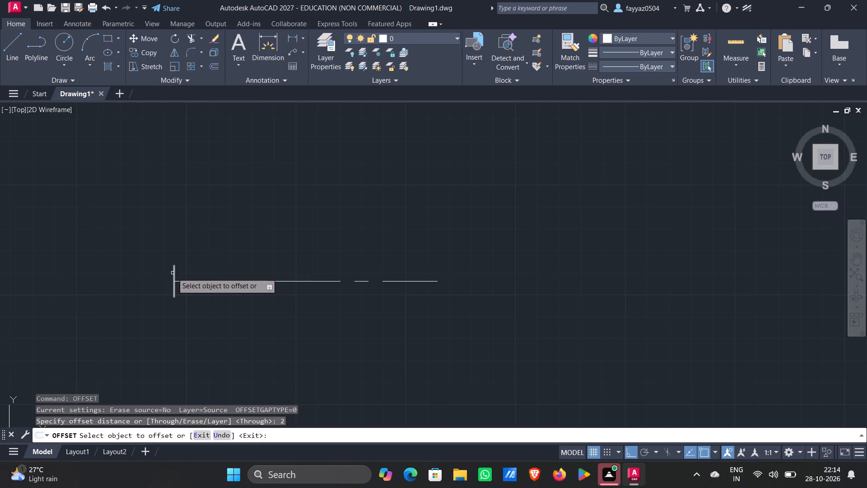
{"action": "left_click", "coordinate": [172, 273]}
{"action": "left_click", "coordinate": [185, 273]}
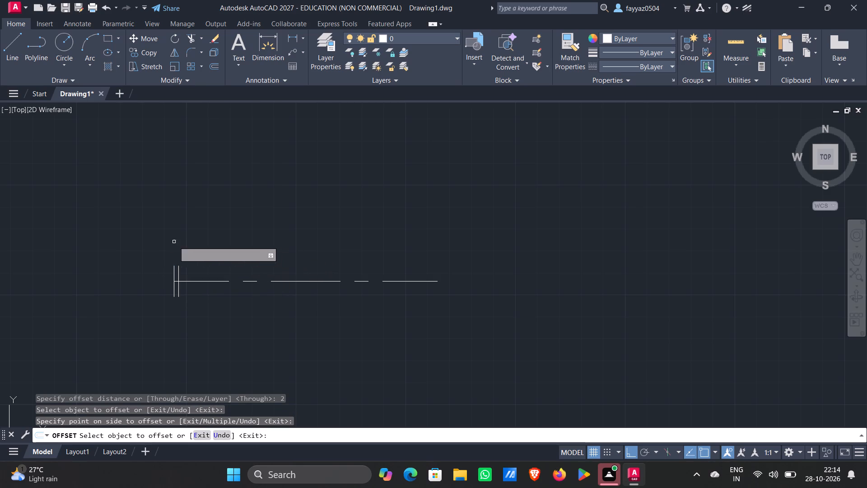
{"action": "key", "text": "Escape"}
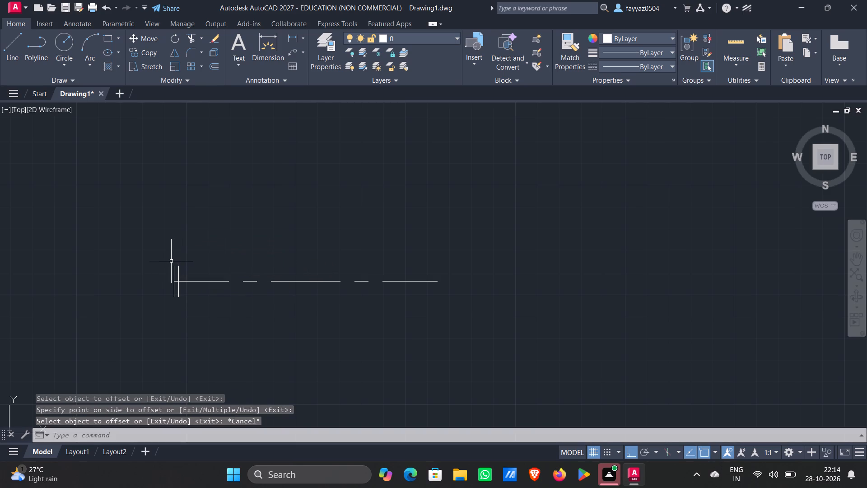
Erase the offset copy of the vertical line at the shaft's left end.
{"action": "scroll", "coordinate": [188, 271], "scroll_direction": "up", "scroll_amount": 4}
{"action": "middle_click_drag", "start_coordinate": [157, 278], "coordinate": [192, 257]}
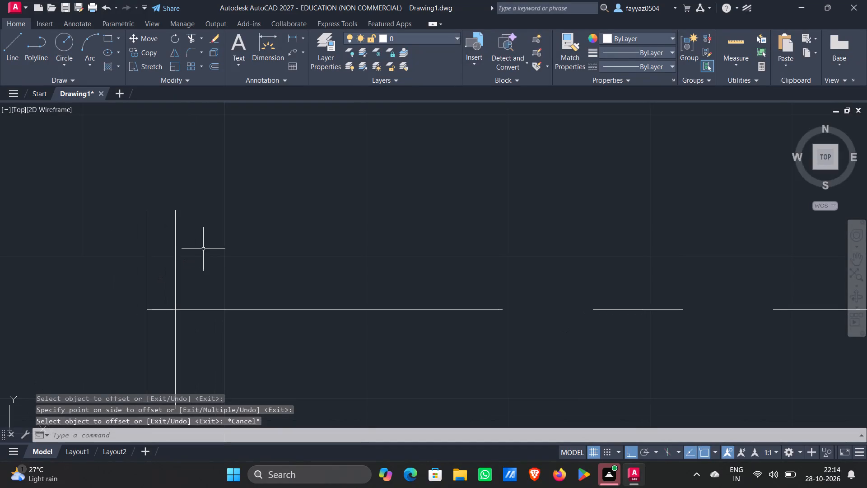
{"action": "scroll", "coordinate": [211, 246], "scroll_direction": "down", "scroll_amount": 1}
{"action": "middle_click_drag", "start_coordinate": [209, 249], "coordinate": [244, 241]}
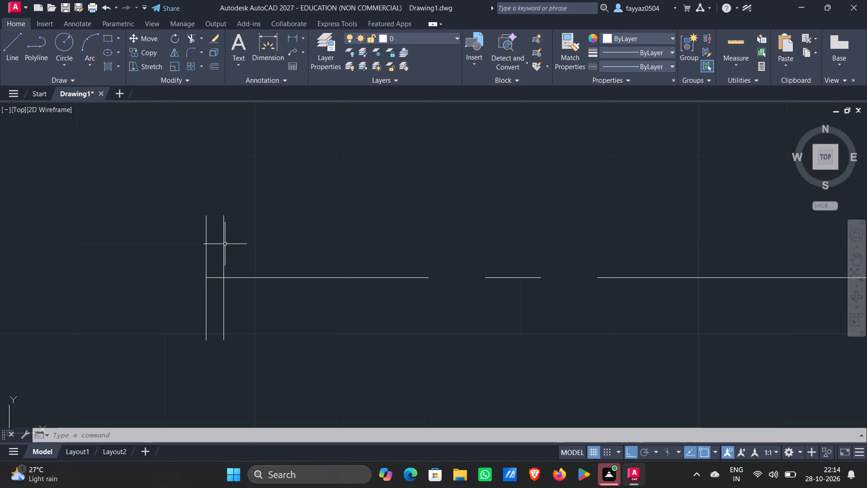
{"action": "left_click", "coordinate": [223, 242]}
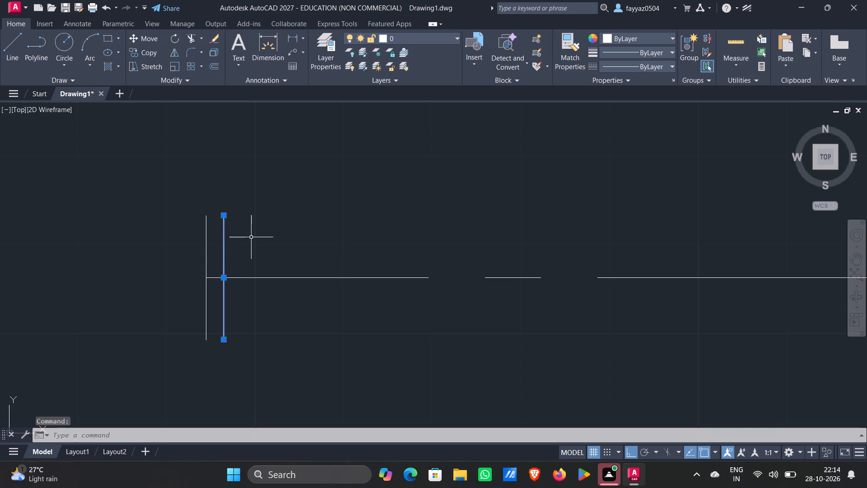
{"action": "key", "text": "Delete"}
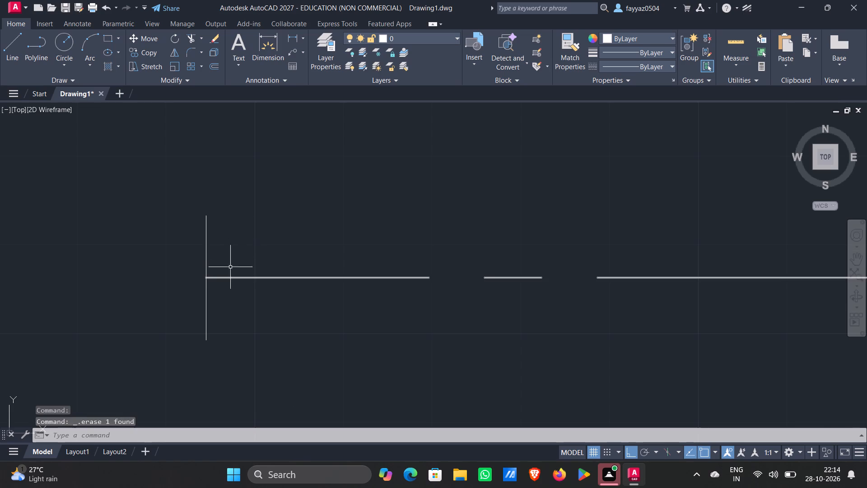
Draw a line from the centerline's left end 2 units right along the centerline, continuing 9 units vertically upward.
{"action": "key", "text": "l"}
{"action": "key", "text": "Return"}
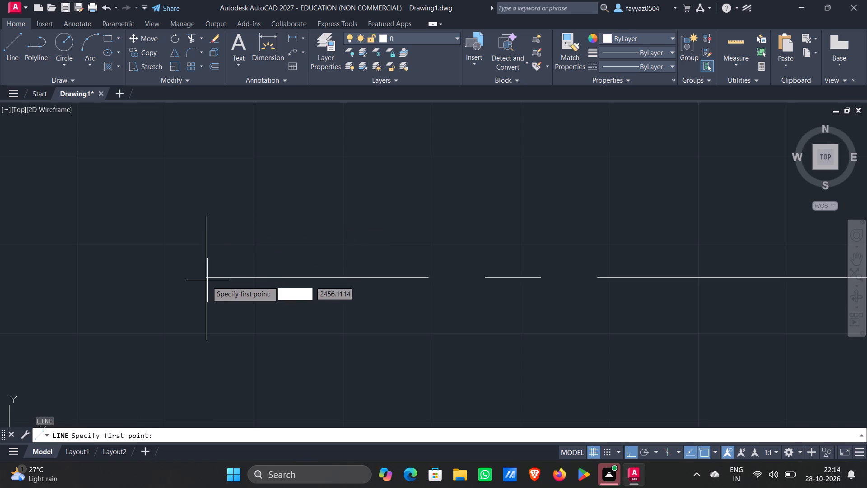
{"action": "left_click", "coordinate": [208, 278]}
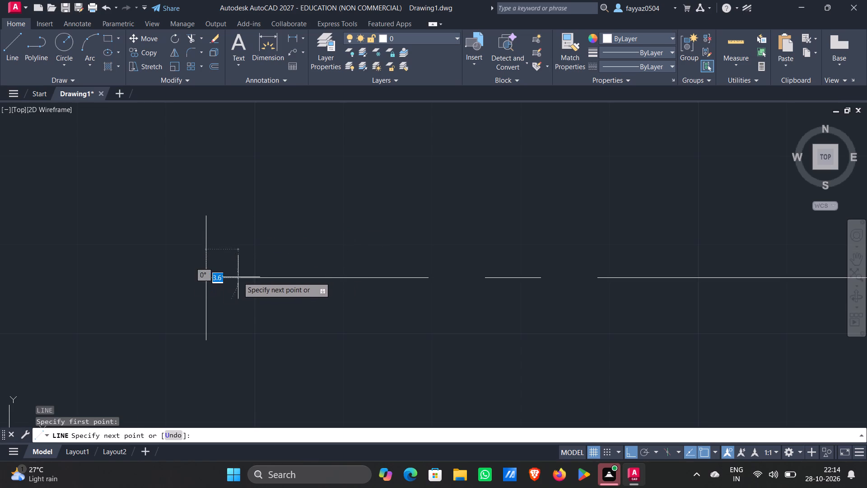
{"action": "key", "text": "2"}
{"action": "key", "text": "Return"}
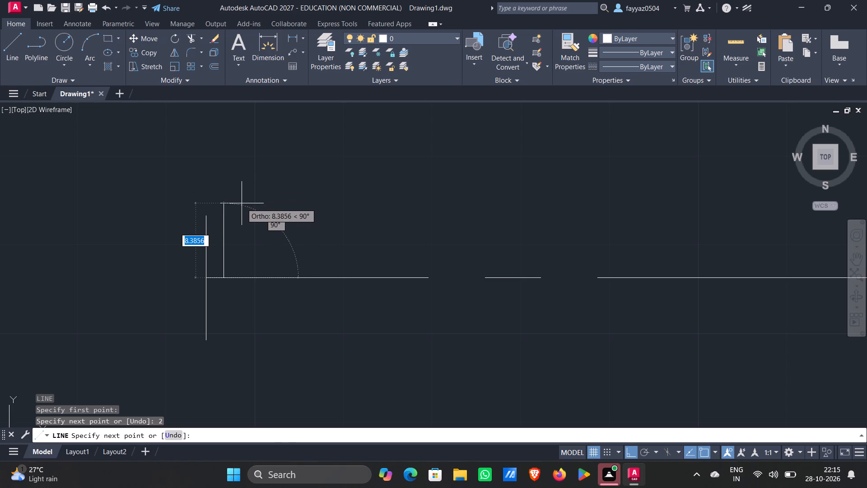
{"action": "key", "text": "9"}
{"action": "key", "text": "Return"}
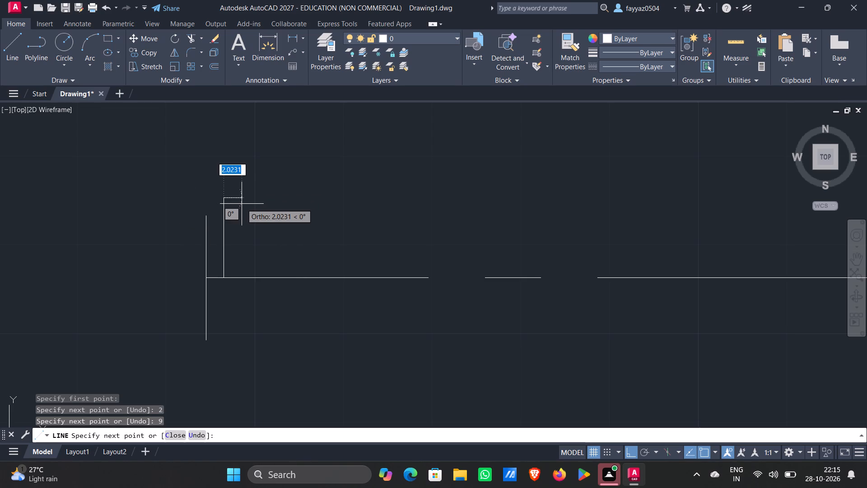
{"action": "key", "text": "Escape"}
Draw a vertical line 9 units downward from the centerline point at the base of the 9-unit upward line.
{"action": "key", "text": "l"}
{"action": "key", "text": "Return"}
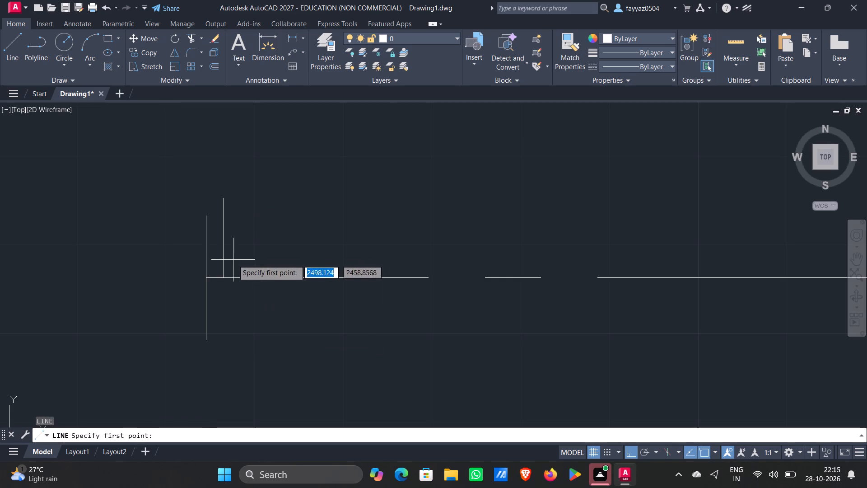
{"action": "left_click", "coordinate": [221, 275]}
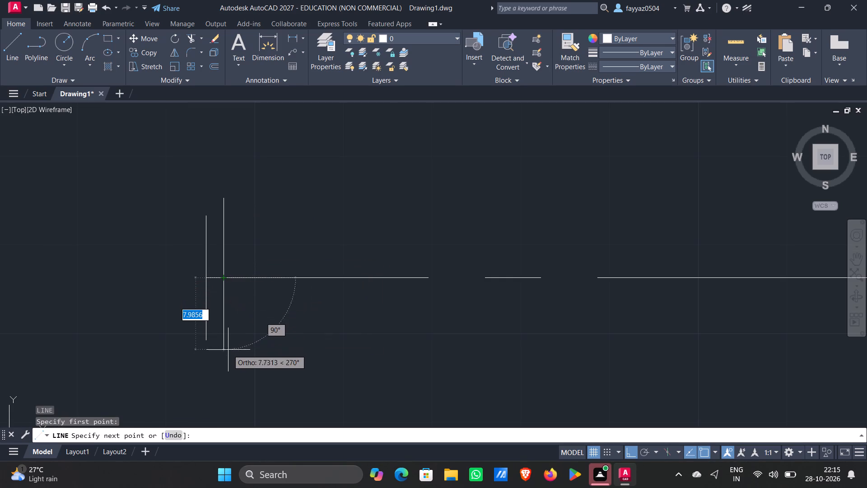
{"action": "key", "text": "9"}
{"action": "key", "text": "Return"}
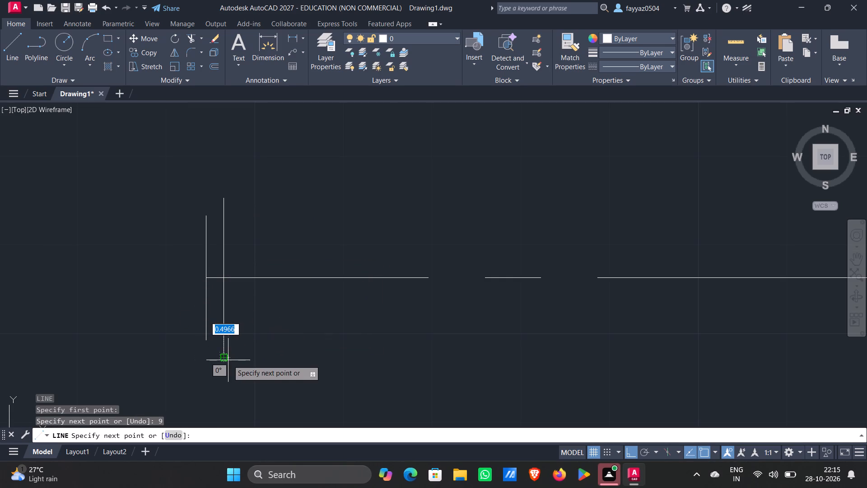
{"action": "key", "text": "Escape"}
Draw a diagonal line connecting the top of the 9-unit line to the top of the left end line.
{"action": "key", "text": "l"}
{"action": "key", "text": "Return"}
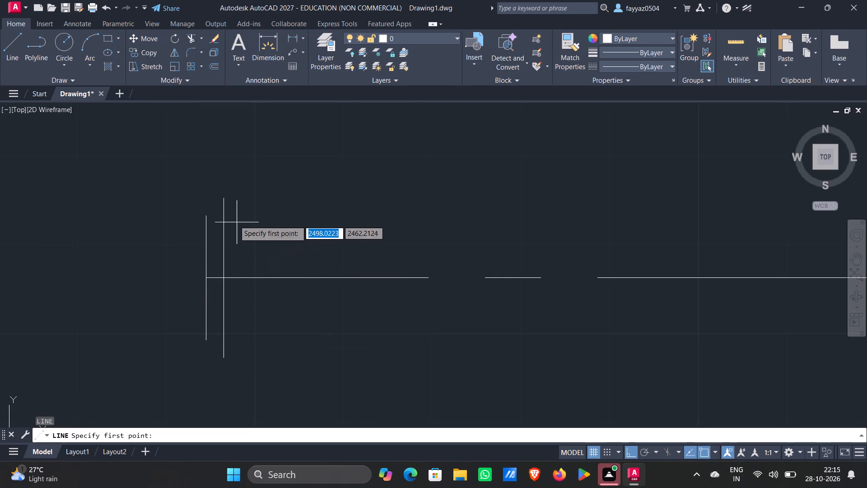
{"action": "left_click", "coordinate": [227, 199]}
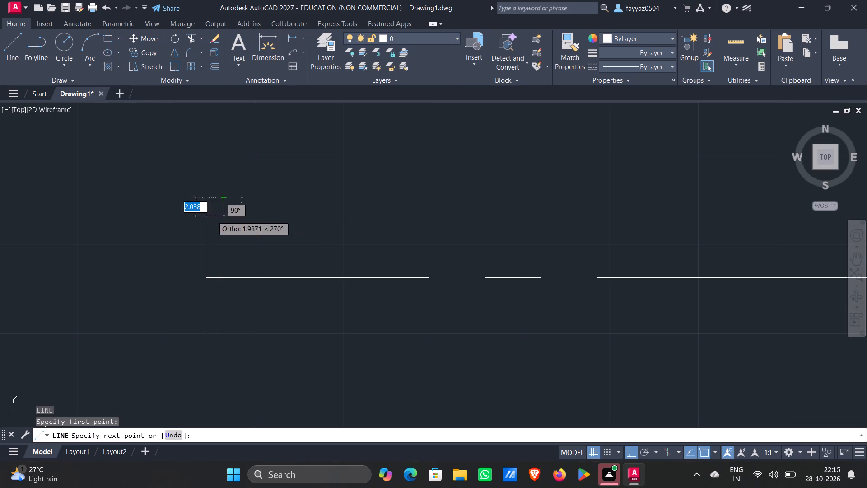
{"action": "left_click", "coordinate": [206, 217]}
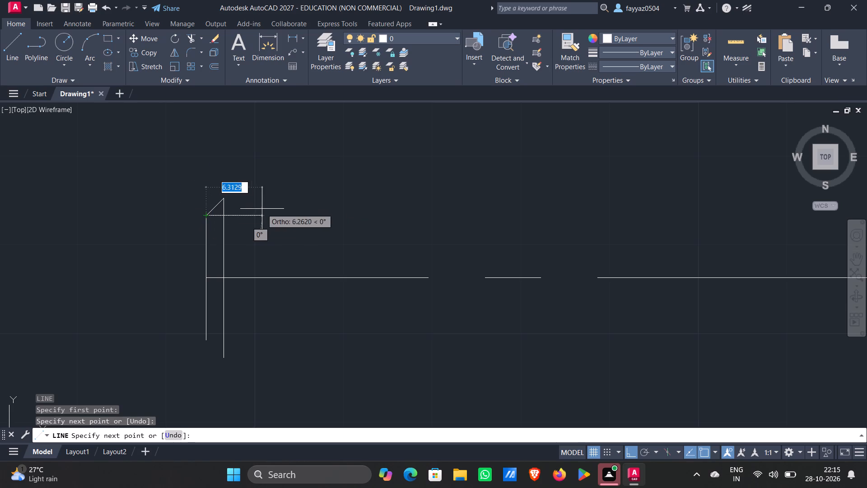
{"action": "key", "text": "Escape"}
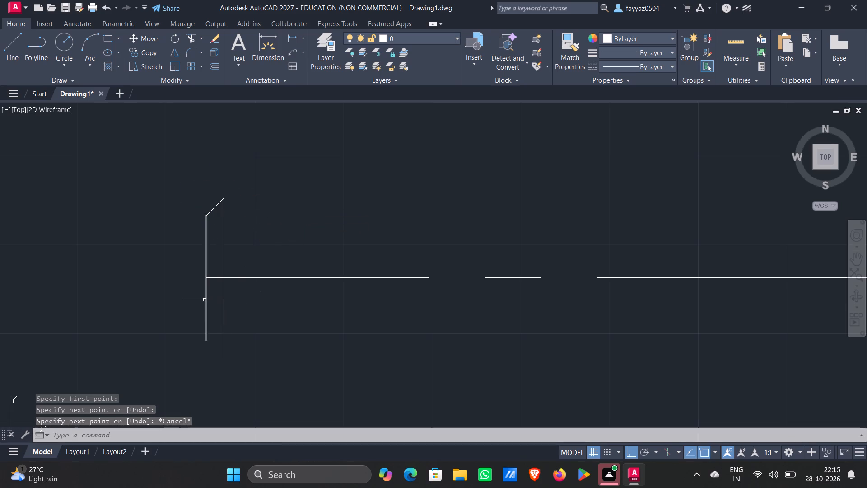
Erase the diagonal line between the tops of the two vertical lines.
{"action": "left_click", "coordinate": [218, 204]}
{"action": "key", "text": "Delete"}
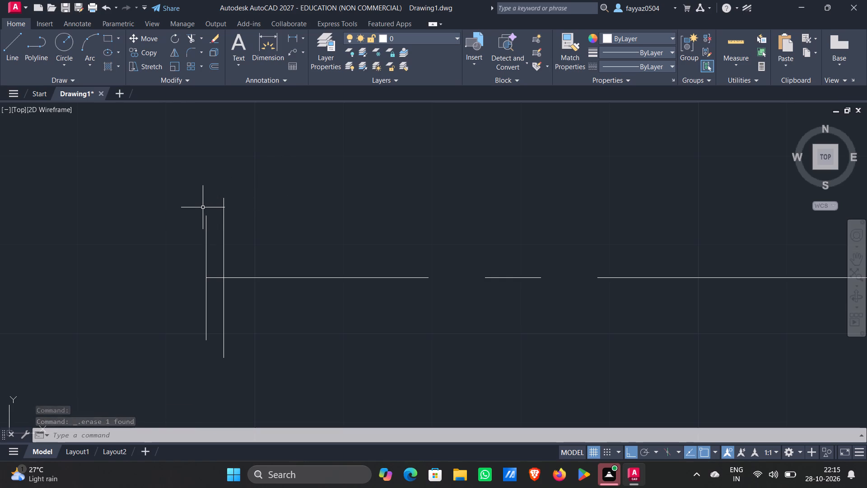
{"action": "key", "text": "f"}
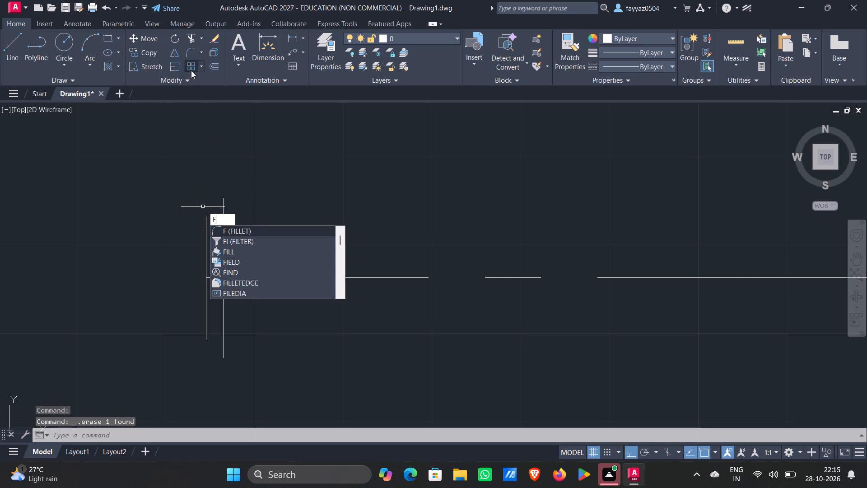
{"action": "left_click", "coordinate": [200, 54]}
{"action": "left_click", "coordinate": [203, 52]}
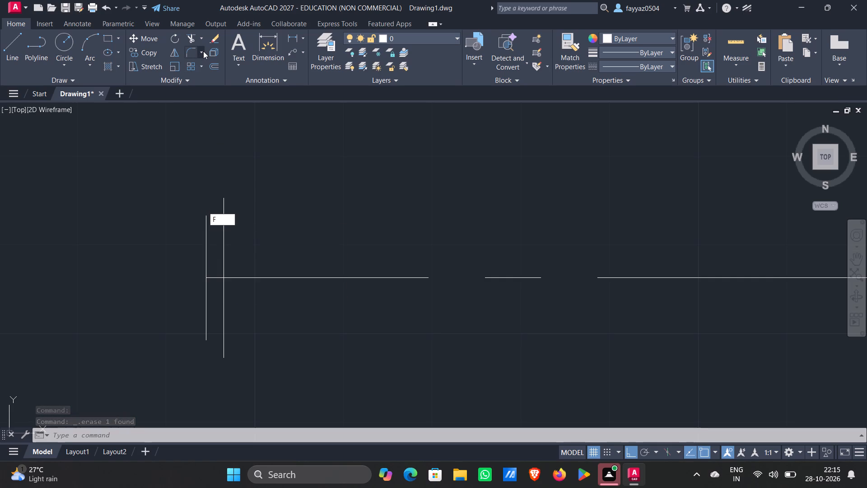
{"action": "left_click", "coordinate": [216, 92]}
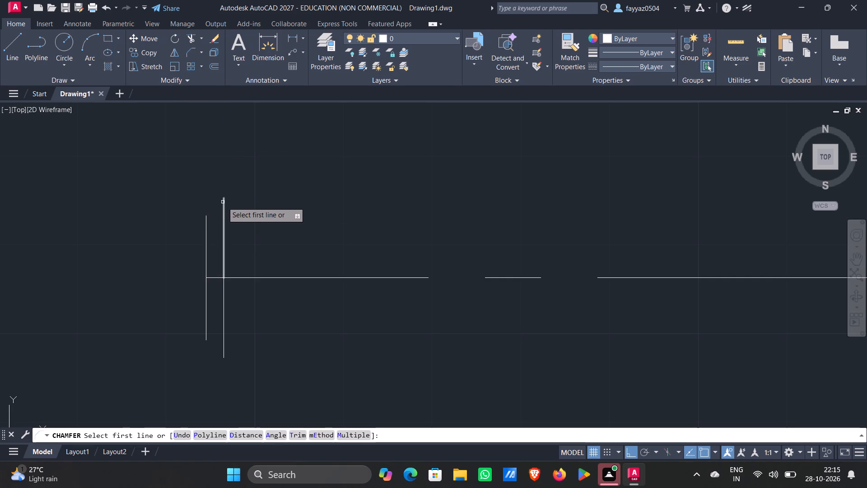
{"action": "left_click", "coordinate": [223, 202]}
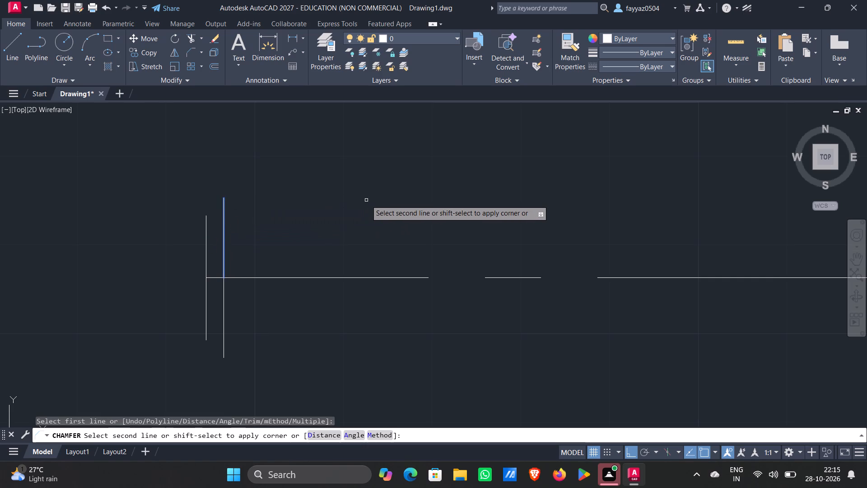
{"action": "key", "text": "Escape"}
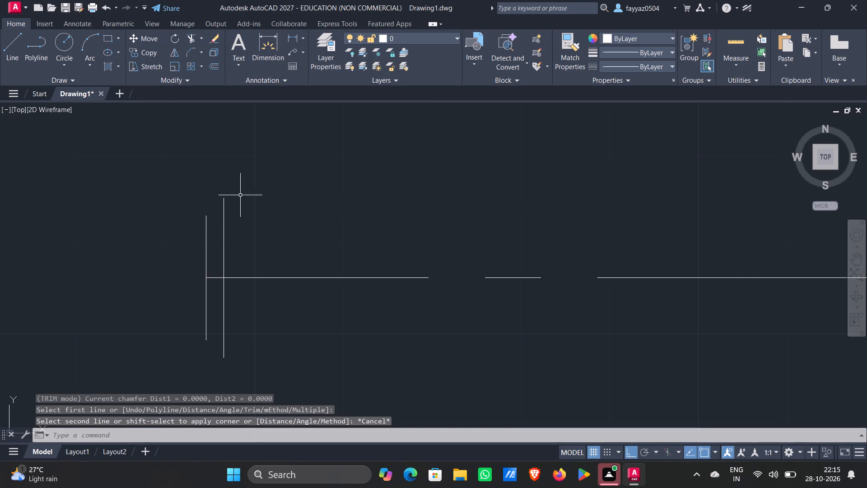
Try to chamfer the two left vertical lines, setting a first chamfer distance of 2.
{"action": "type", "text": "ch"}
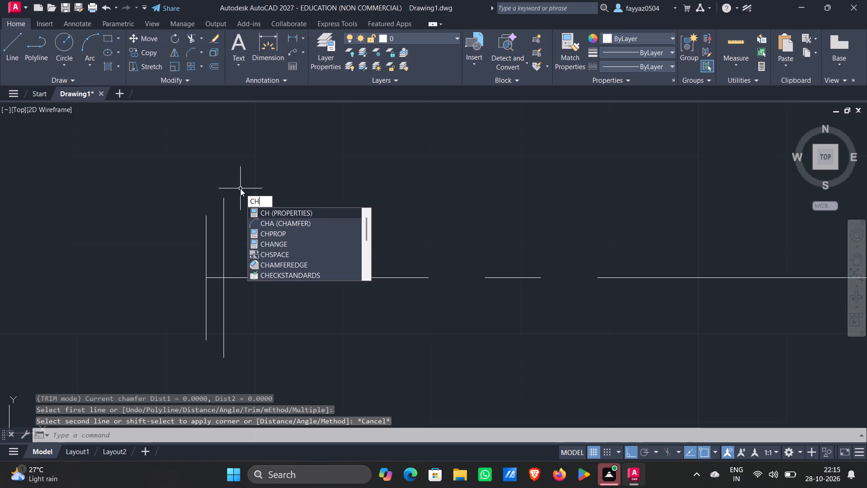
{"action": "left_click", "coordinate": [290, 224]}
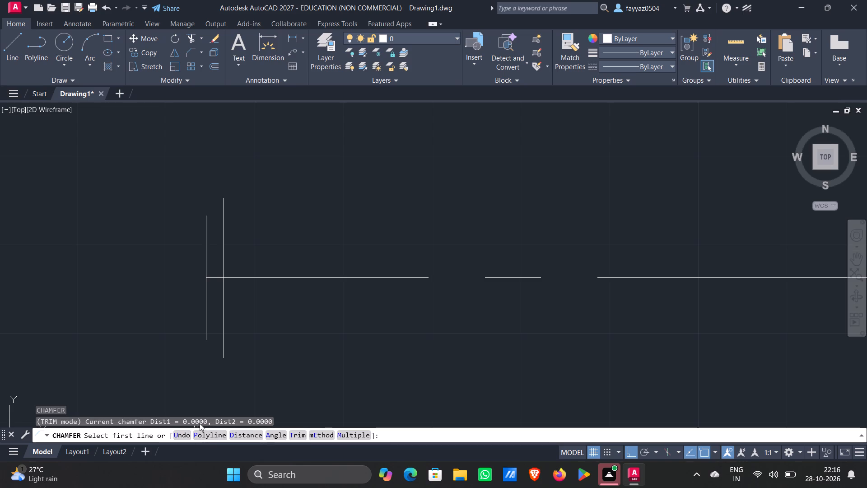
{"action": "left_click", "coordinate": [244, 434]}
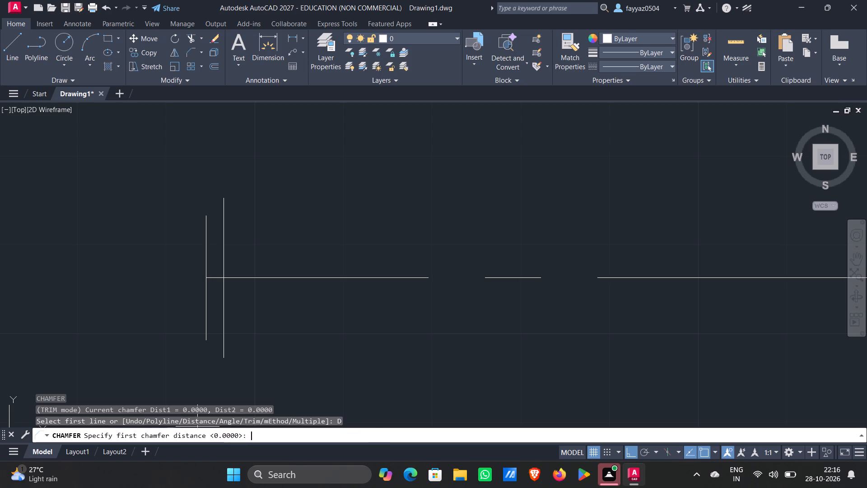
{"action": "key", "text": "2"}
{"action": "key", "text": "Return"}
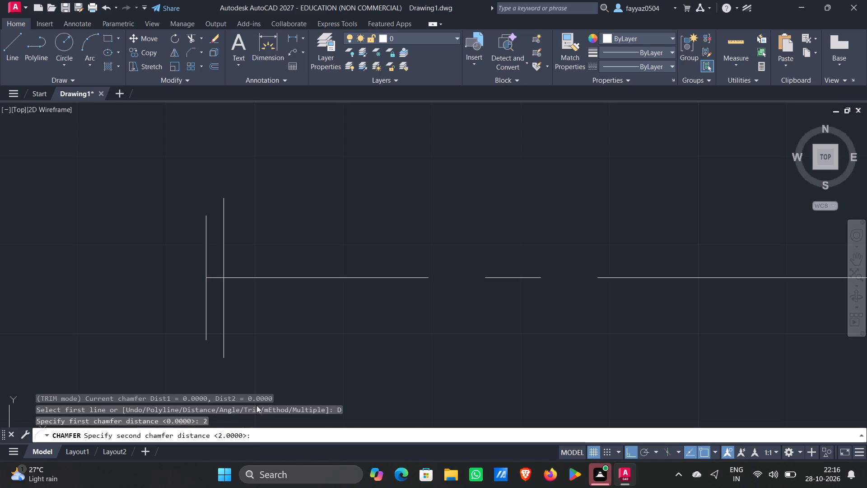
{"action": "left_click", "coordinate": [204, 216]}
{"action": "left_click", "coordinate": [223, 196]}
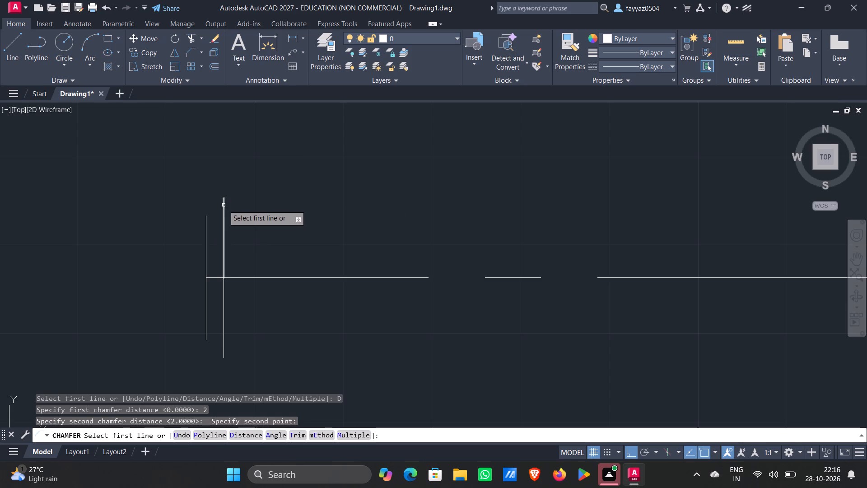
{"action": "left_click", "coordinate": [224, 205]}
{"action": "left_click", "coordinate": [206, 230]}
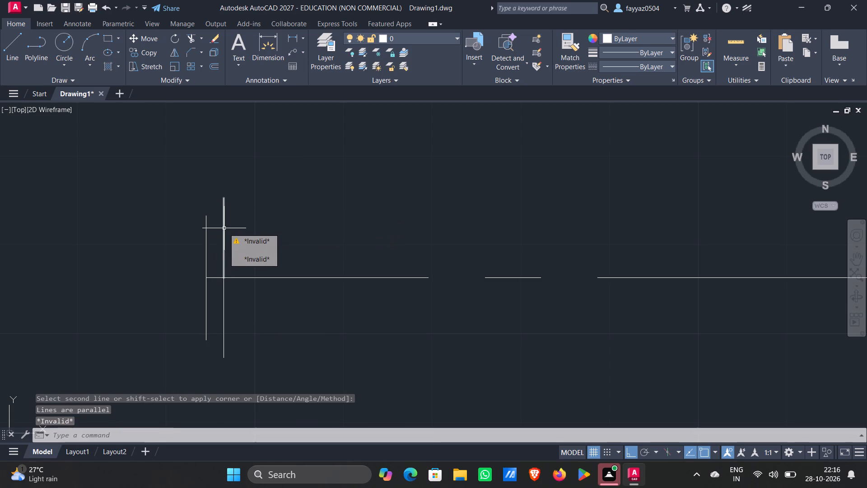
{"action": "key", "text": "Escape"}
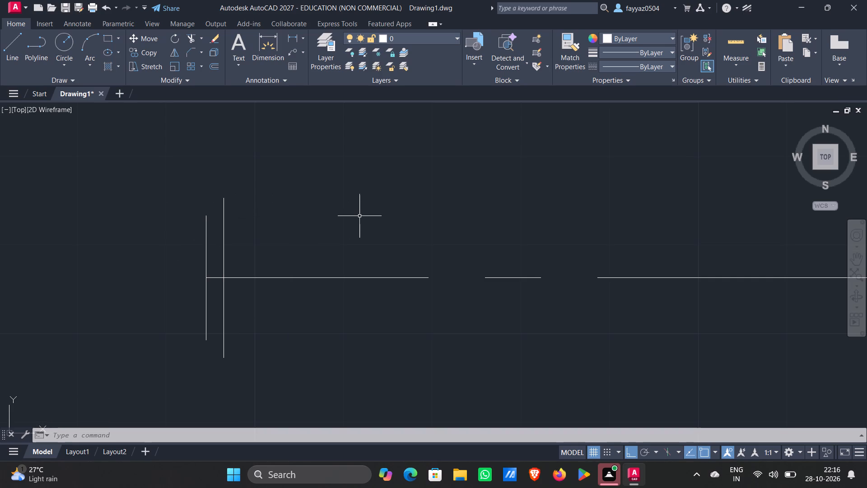
Draw a diagonal line from the top of the taller vertical line to the top of the left end line.
{"action": "key", "text": "l"}
{"action": "key", "text": "Return"}
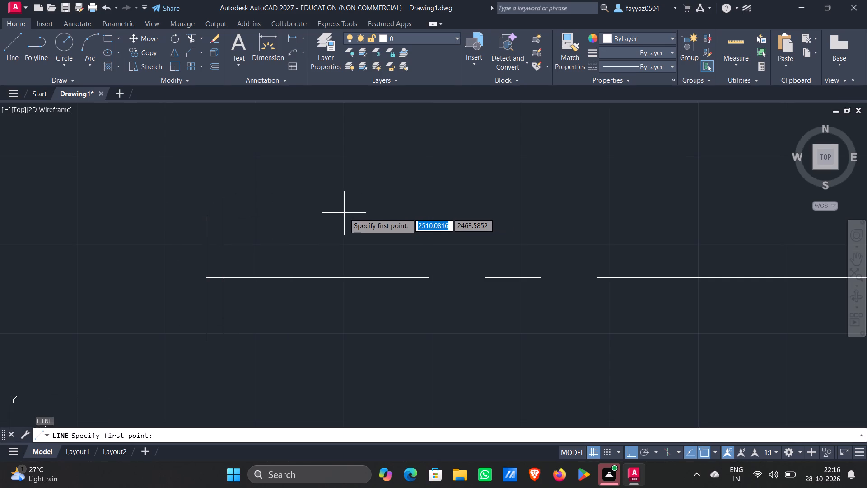
{"action": "left_click", "coordinate": [222, 199]}
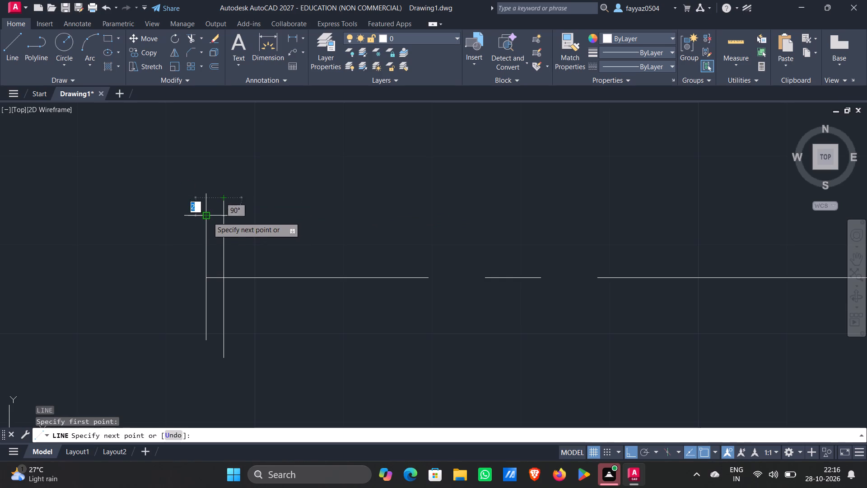
{"action": "left_click", "coordinate": [208, 217]}
{"action": "key", "text": "Escape"}
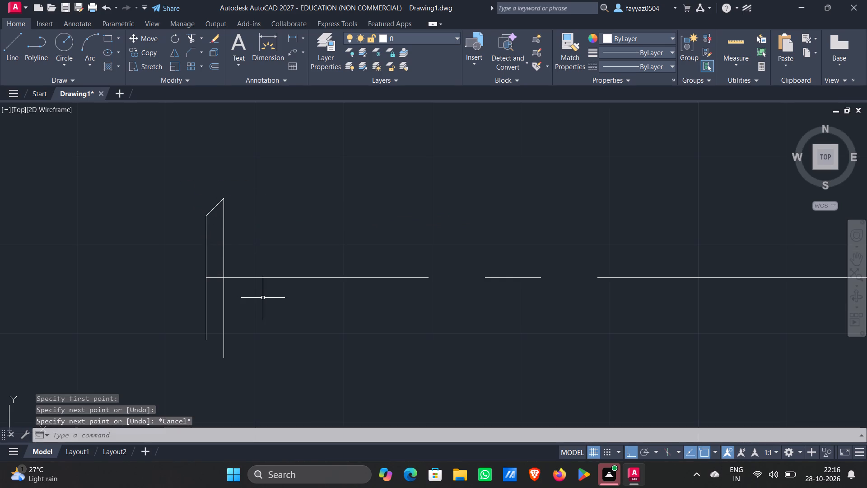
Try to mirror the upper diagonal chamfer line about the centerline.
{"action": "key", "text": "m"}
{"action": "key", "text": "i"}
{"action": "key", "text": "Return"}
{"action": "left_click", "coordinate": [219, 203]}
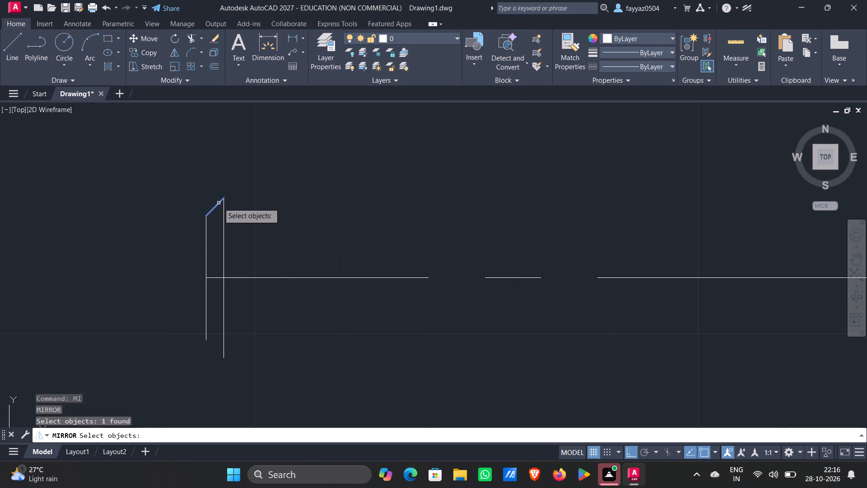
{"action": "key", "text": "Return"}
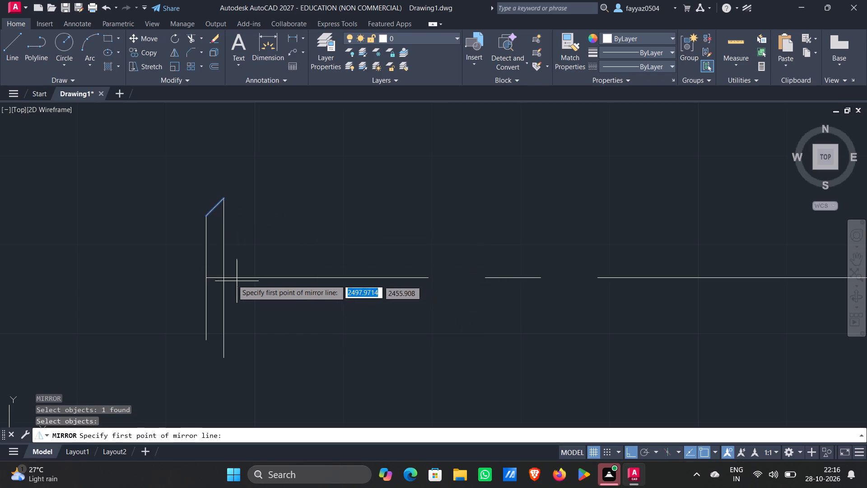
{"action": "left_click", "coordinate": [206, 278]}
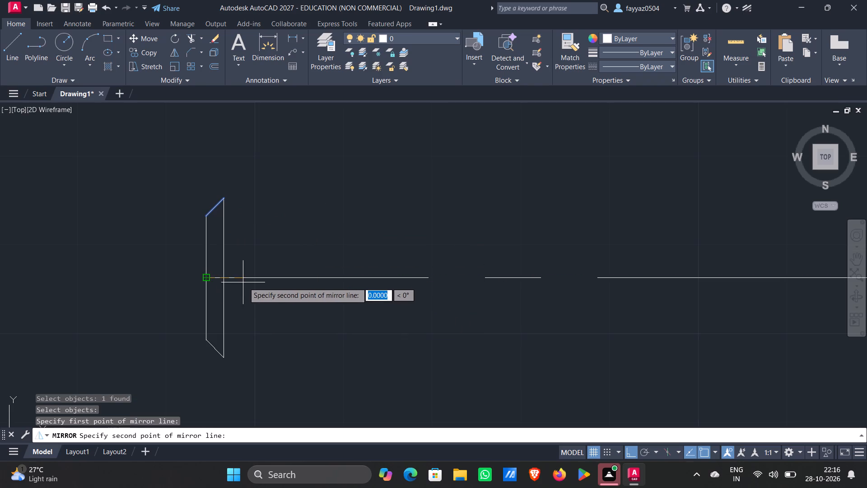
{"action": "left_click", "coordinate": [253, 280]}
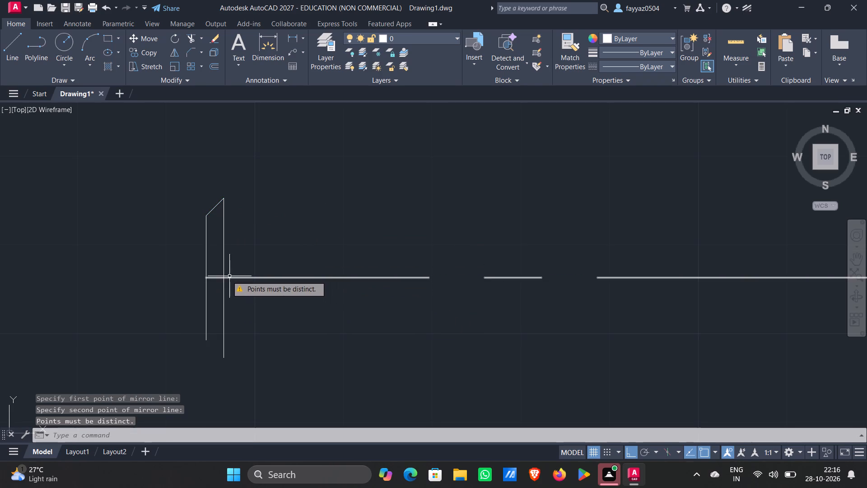
Mirror the upper diagonal chamfer line about the centerline, keeping the source line.
{"action": "key", "text": "m"}
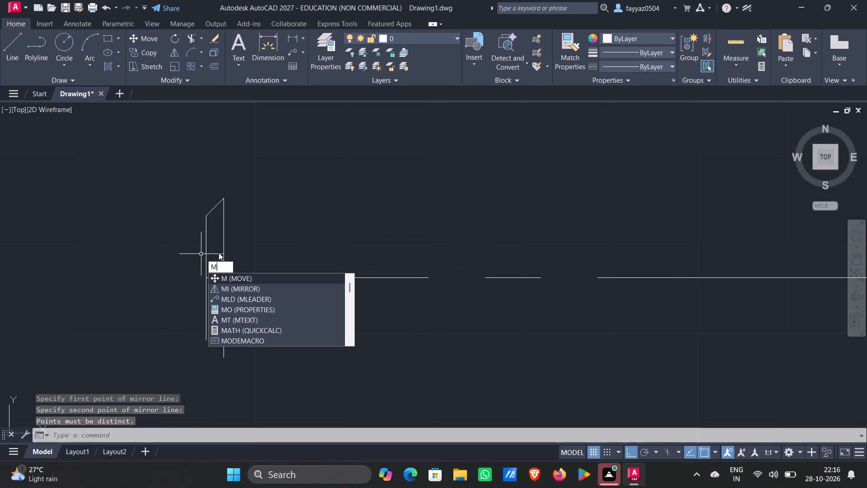
{"action": "key", "text": "i"}
{"action": "key", "text": "Return"}
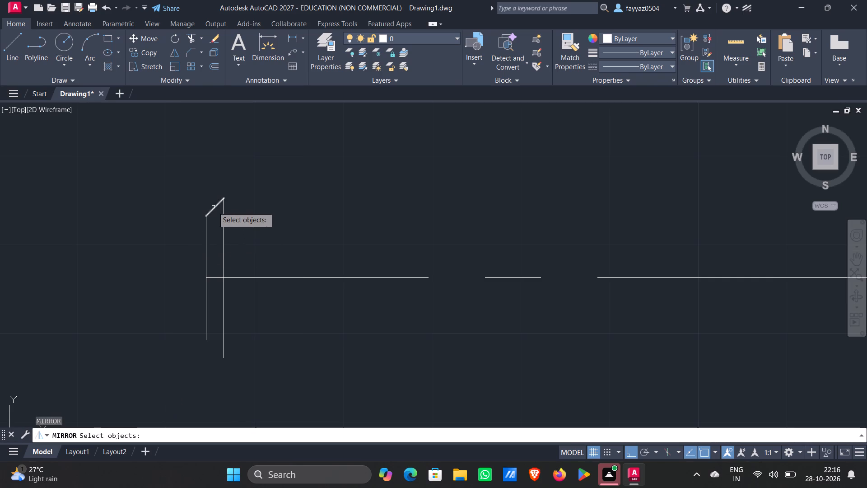
{"action": "left_click", "coordinate": [213, 207]}
{"action": "key", "text": "Return"}
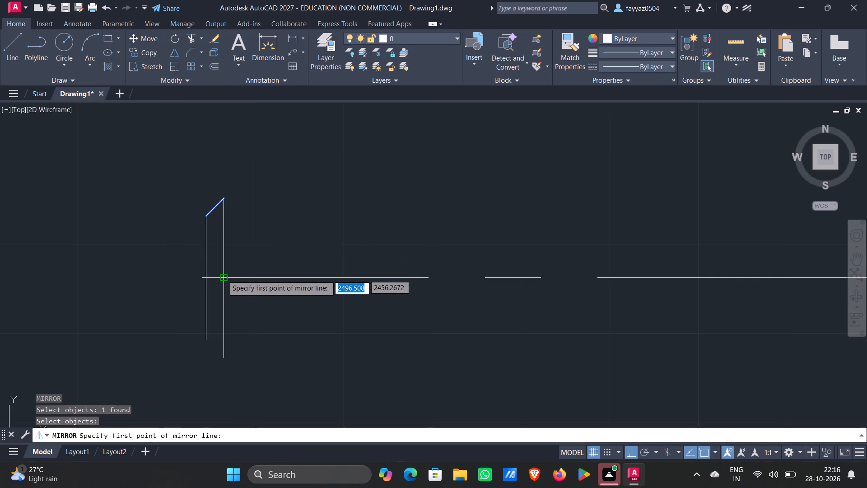
{"action": "left_click", "coordinate": [222, 277]}
{"action": "left_click", "coordinate": [177, 282]}
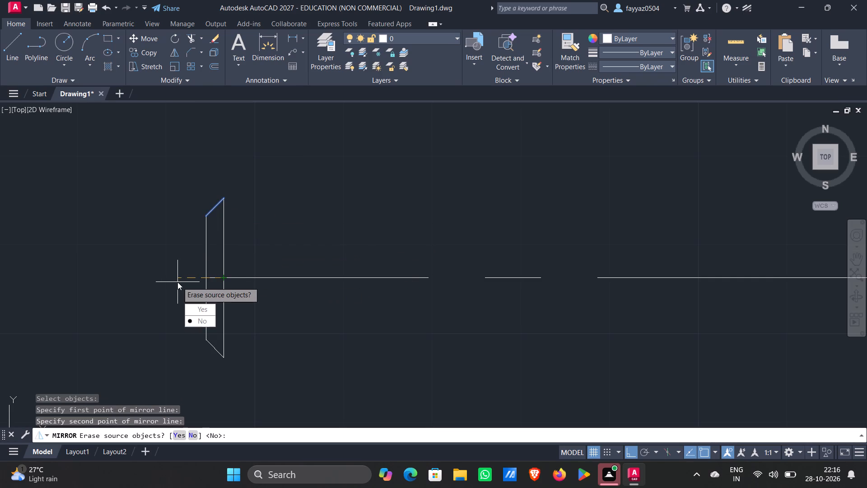
{"action": "left_click_drag", "start_coordinate": [195, 323], "coordinate": [177, 282]}
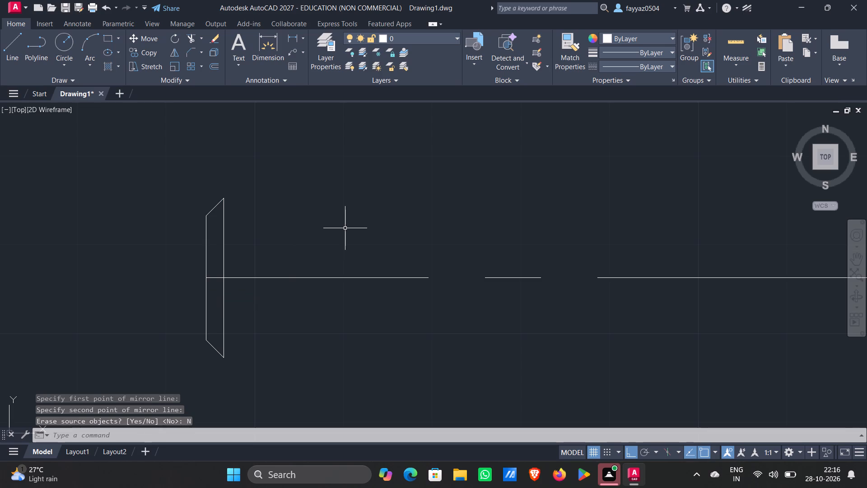
Draw the first shaft section from the upper chamfer's outer end: 10 units right, 18 down, and back left to the lower chamfer's end.
{"action": "scroll", "coordinate": [288, 233], "scroll_direction": "down", "scroll_amount": 2}
{"action": "scroll", "coordinate": [288, 233], "scroll_direction": "up", "scroll_amount": 1}
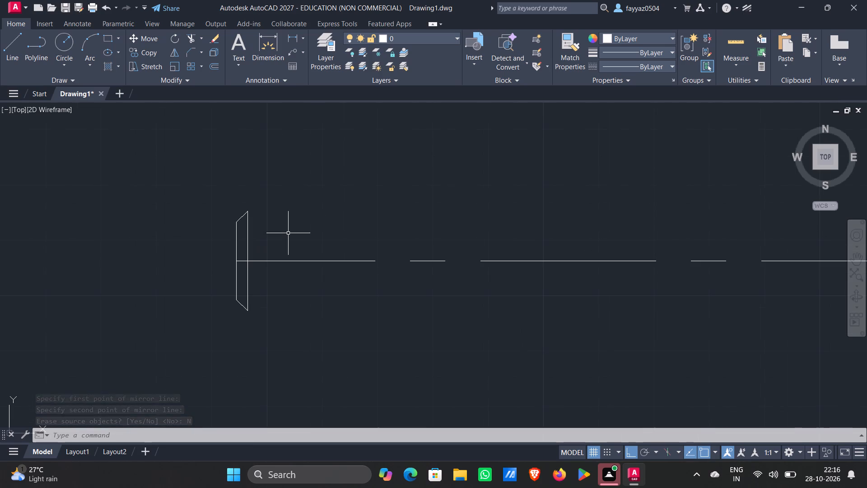
{"action": "key", "text": "l"}
{"action": "key", "text": "Return"}
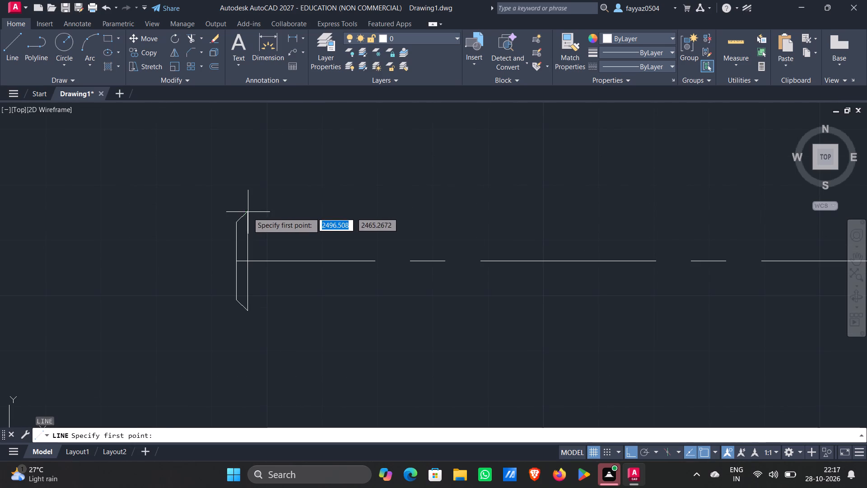
{"action": "left_click", "coordinate": [248, 212]}
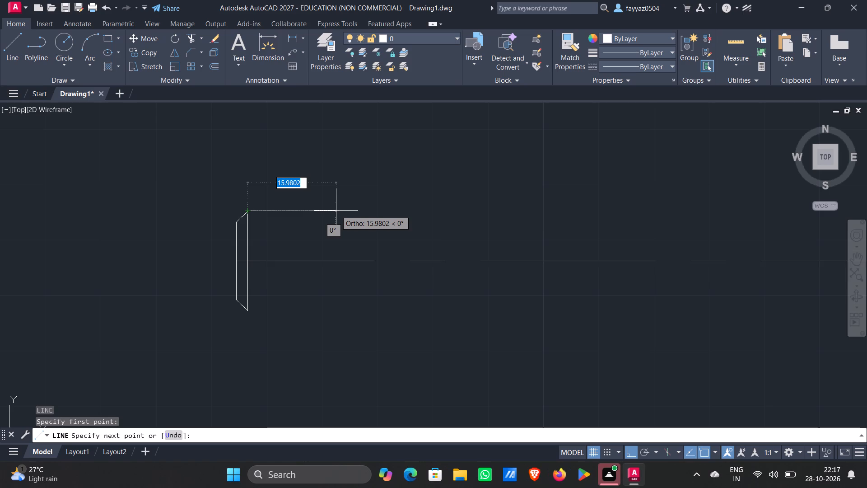
{"action": "type", "text": "10"}
{"action": "key", "text": "Return"}
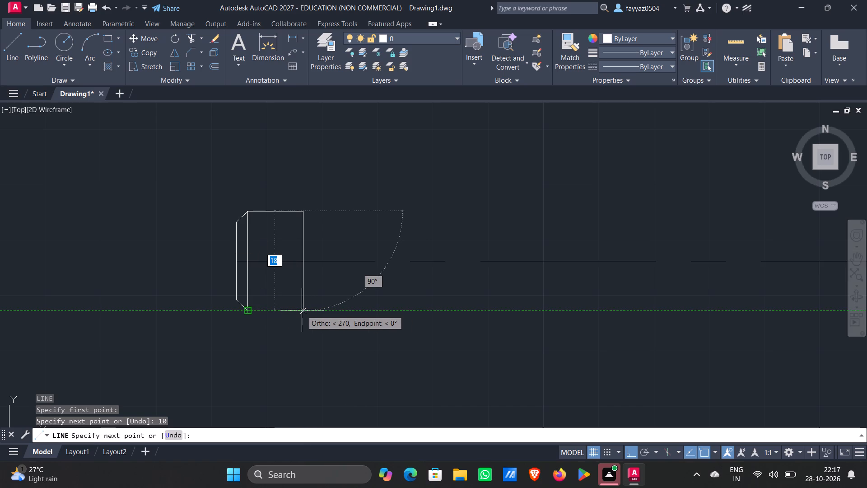
{"action": "type", "text": "18"}
{"action": "key", "text": "Return"}
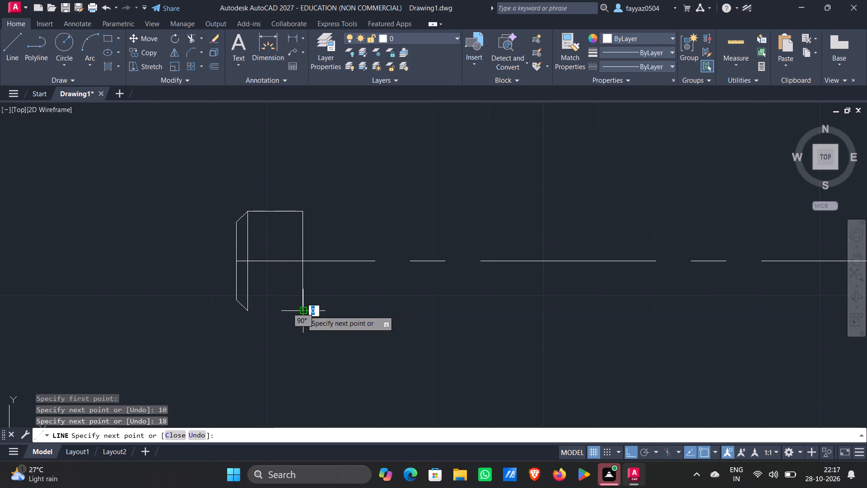
{"action": "left_click", "coordinate": [250, 309]}
{"action": "key", "text": "Escape"}
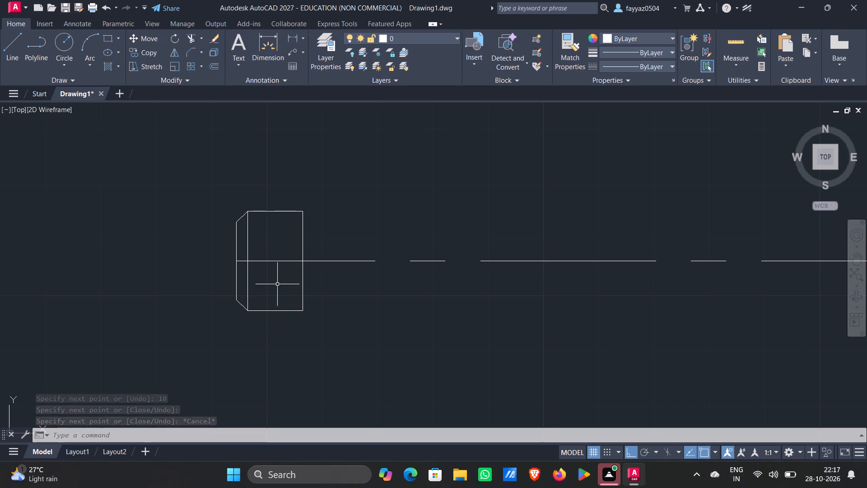
Check the horizontal distance from the lower end of the left end line to the first section's right edge.
{"action": "type", "text": "di"}
{"action": "key", "text": "Return"}
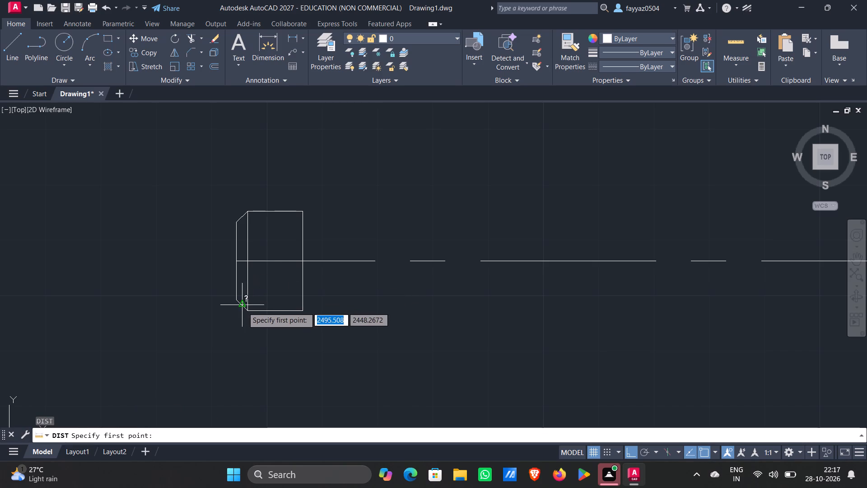
{"action": "left_click", "coordinate": [234, 300]}
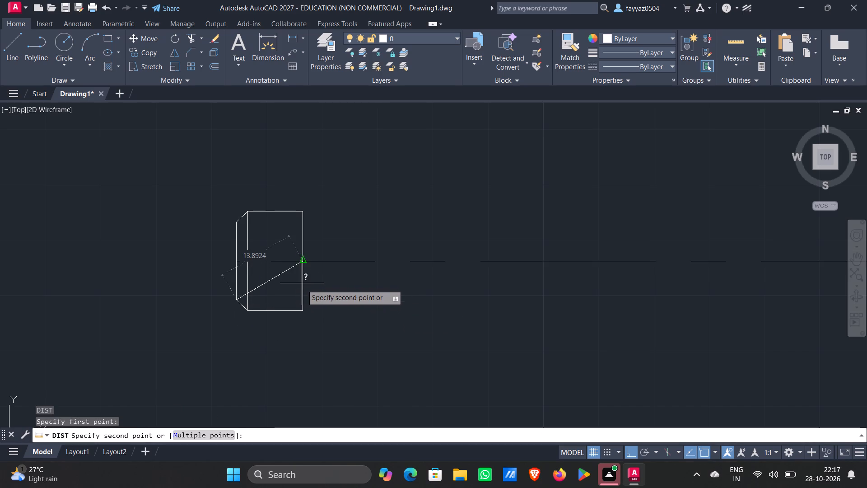
{"action": "scroll", "coordinate": [299, 294], "scroll_direction": "up", "scroll_amount": 3}
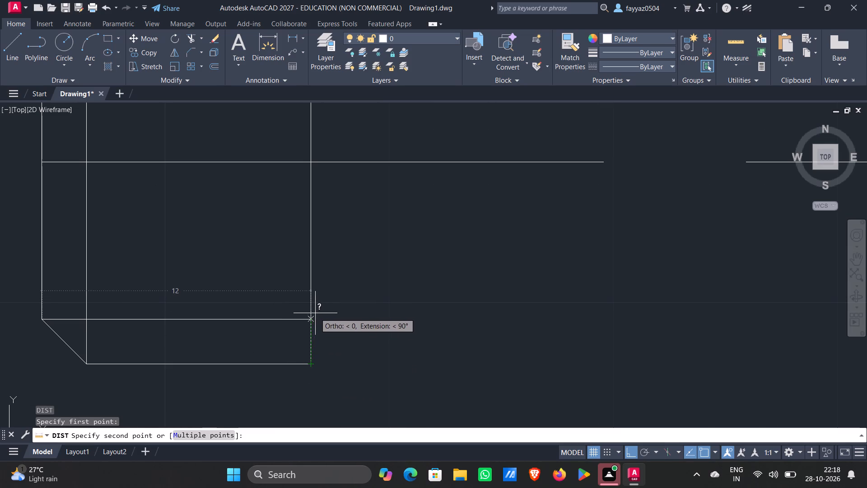
{"action": "scroll", "coordinate": [317, 312], "scroll_direction": "down", "scroll_amount": 3}
{"action": "key", "text": "Escape"}
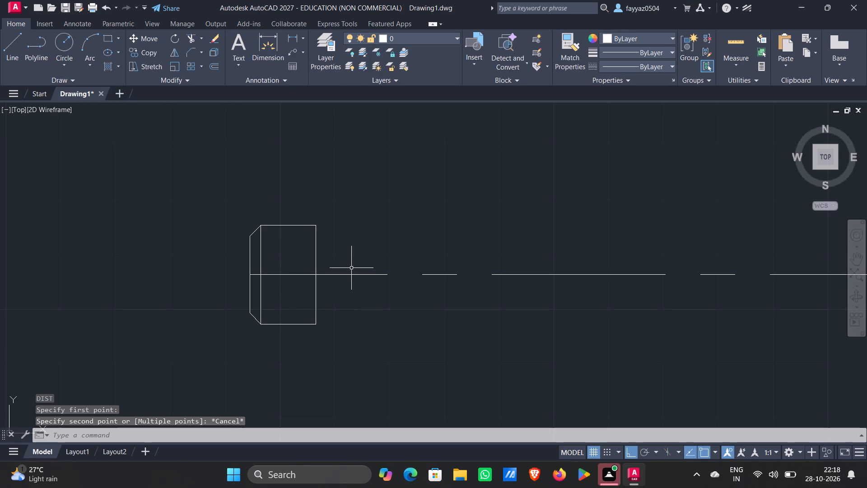
Draw the second shaft section from the first section's upper right corner: 5 up, 20 right, 28 down, 20 left, closing up to its lower corner.
{"action": "key", "text": "l"}
{"action": "key", "text": "Return"}
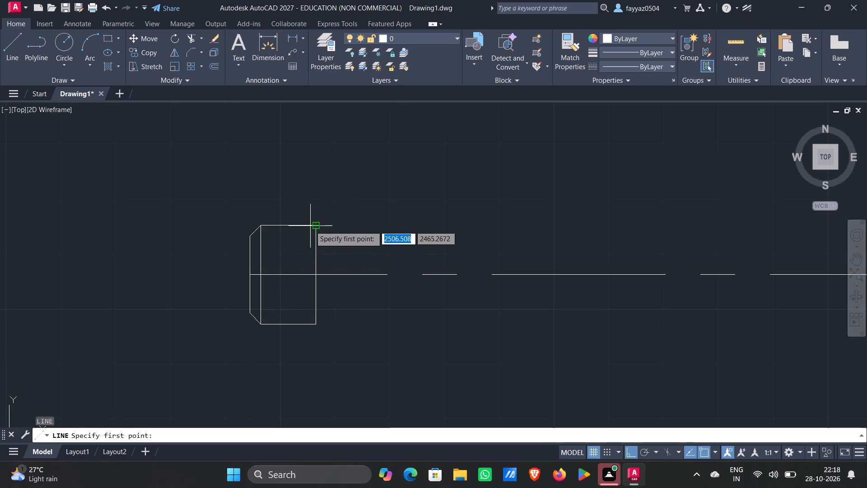
{"action": "left_click", "coordinate": [317, 226]}
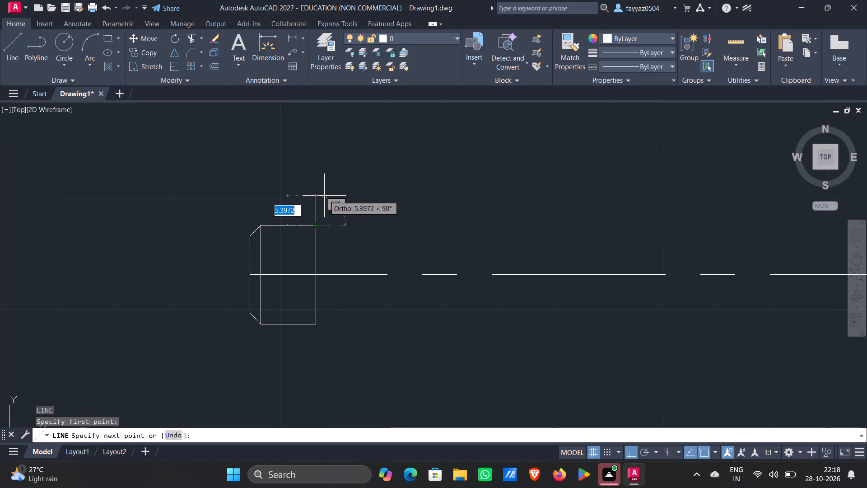
{"action": "key", "text": "5"}
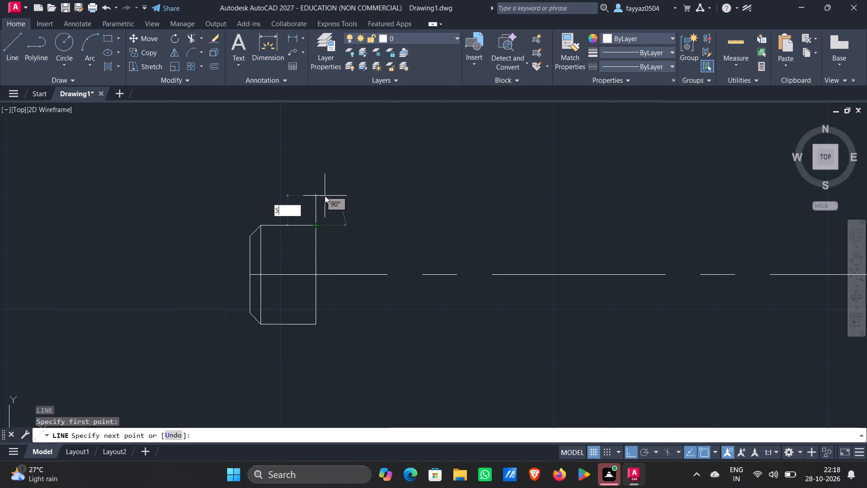
{"action": "key", "text": "Return"}
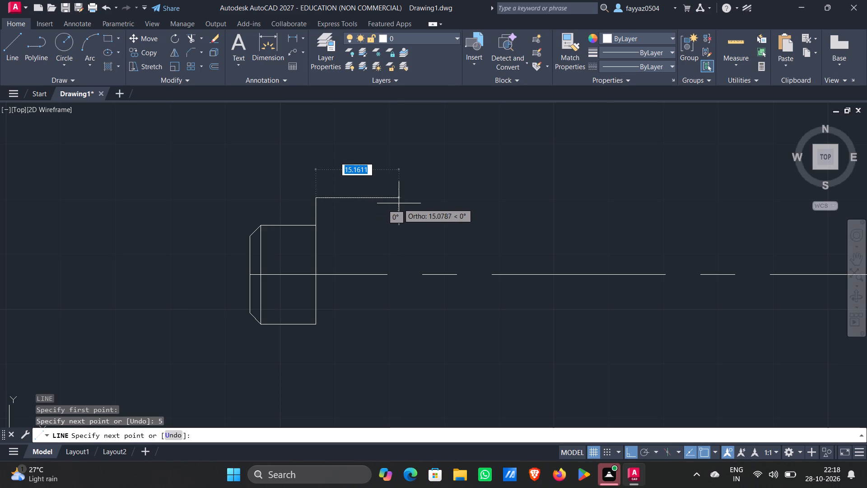
{"action": "type", "text": "20"}
{"action": "key", "text": "Return"}
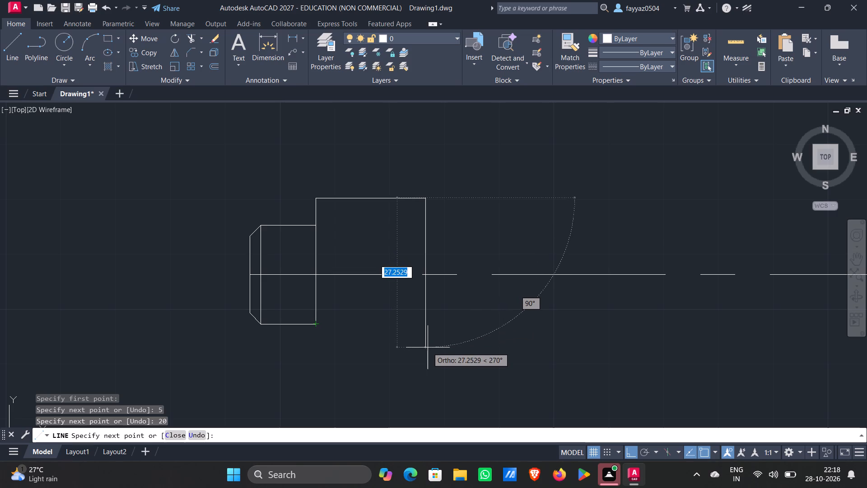
{"action": "type", "text": "28"}
{"action": "key", "text": "Return"}
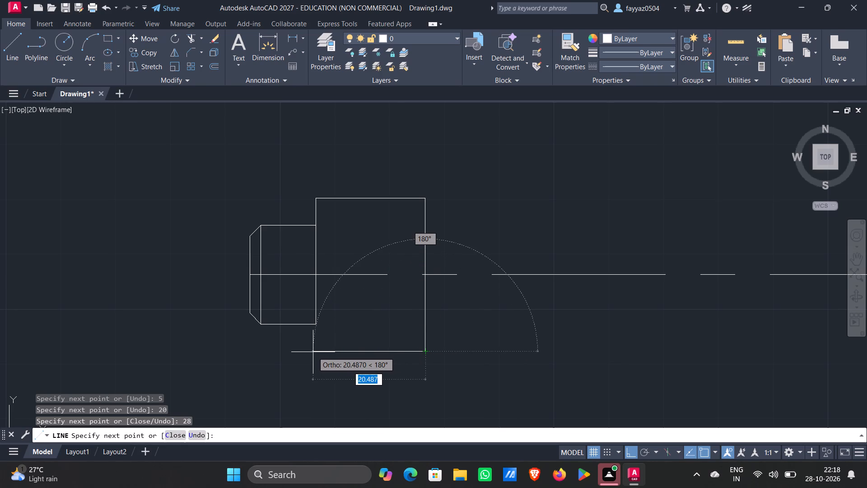
{"action": "type", "text": "20"}
{"action": "key", "text": "Return"}
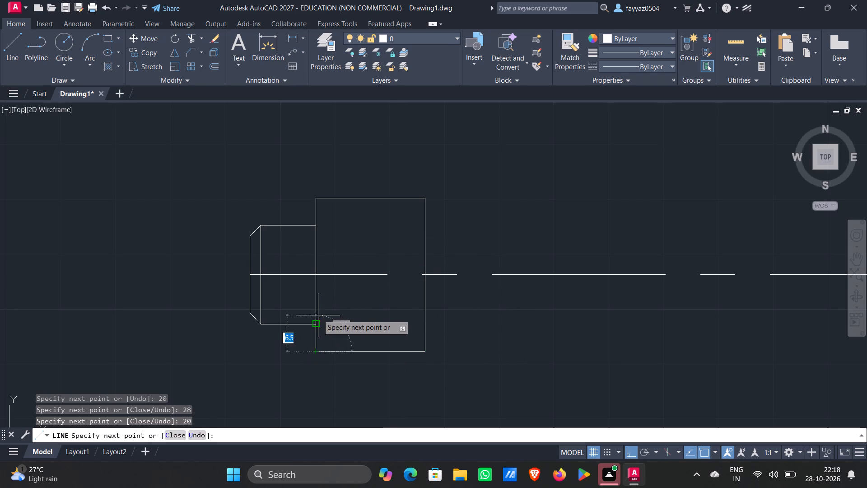
{"action": "left_click", "coordinate": [314, 326]}
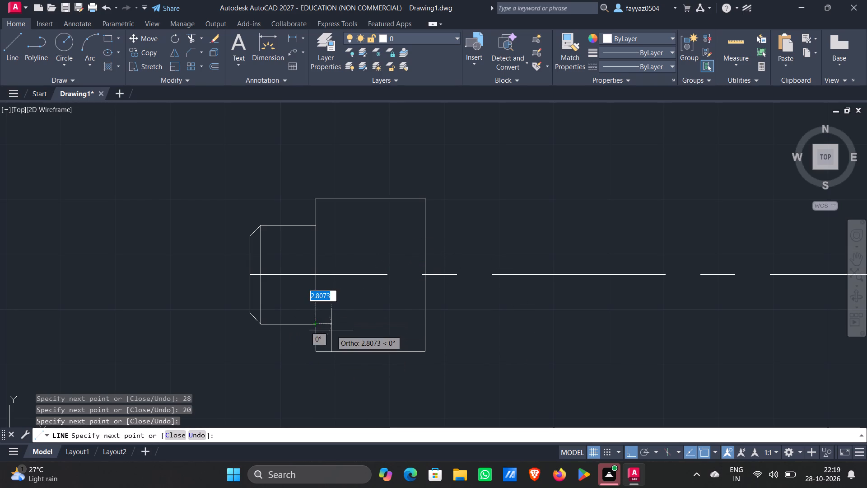
{"action": "key", "text": "Escape"}
Draw the third shaft section's outline from the second section's upper right corner: 10 units up, 10 right and 48 down.
{"action": "key", "text": "l"}
{"action": "key", "text": "Return"}
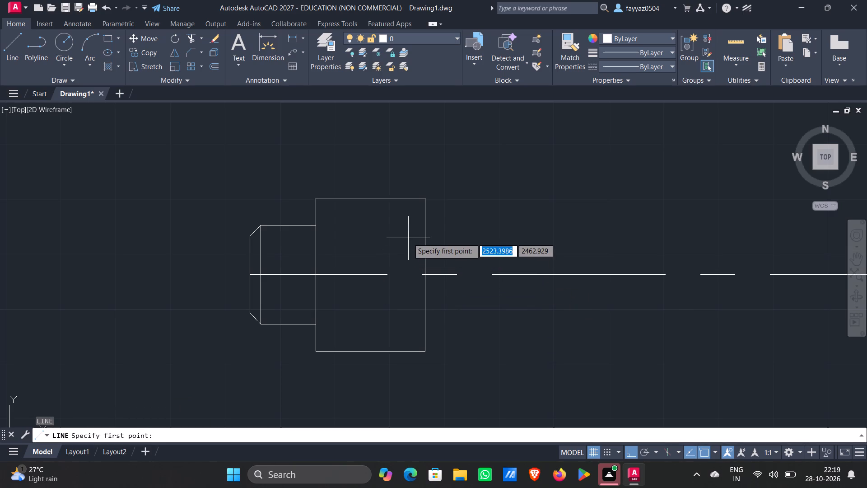
{"action": "left_click", "coordinate": [424, 200]}
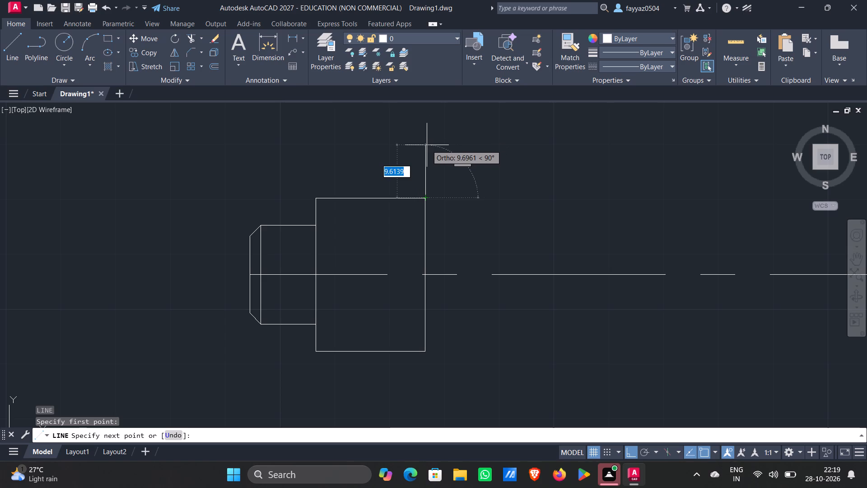
{"action": "type", "text": "10"}
{"action": "key", "text": "Return"}
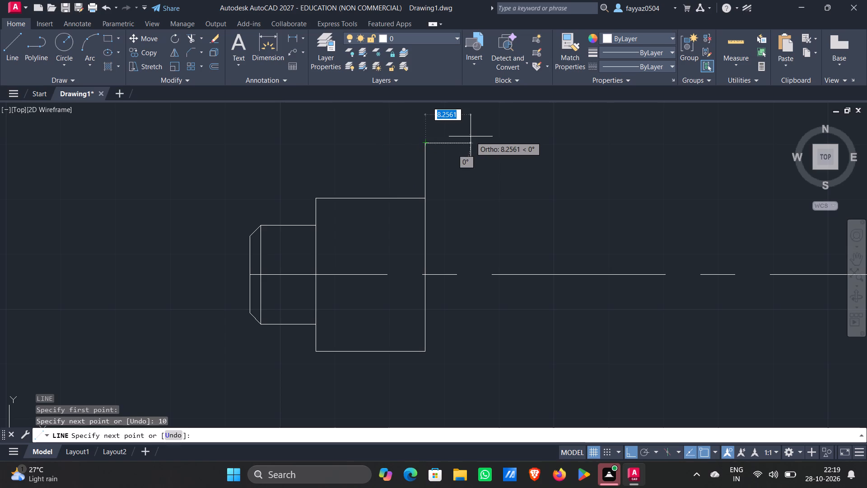
{"action": "type", "text": "10"}
{"action": "key", "text": "Return"}
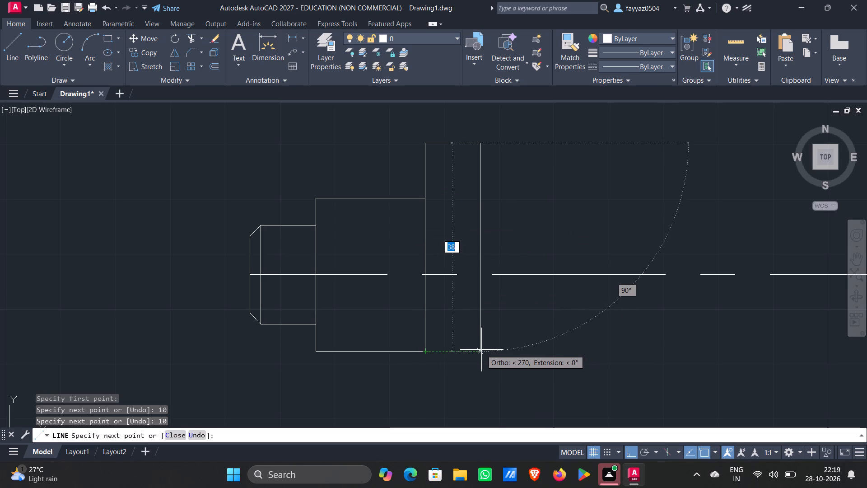
{"action": "type", "text": "48"}
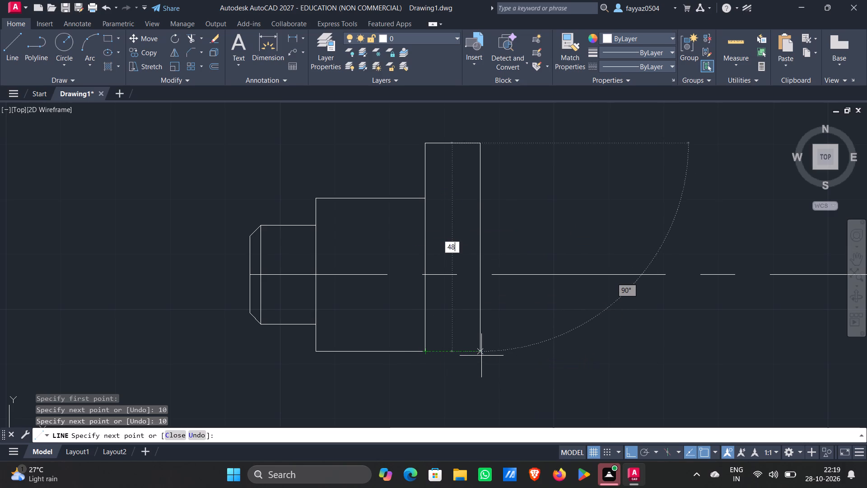
{"action": "key", "text": "Return"}
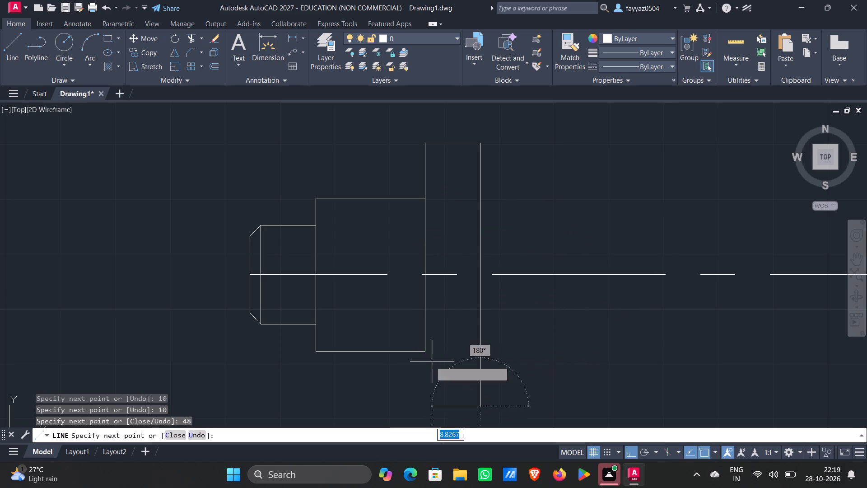
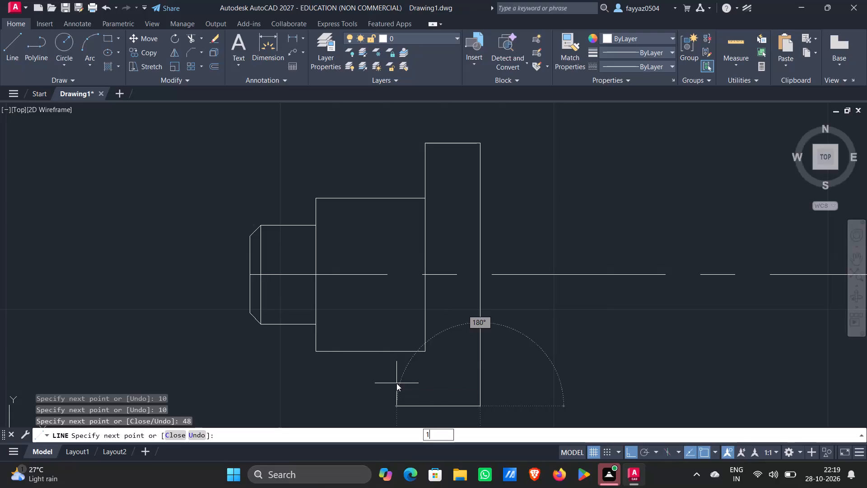
Complete the third shaft section with a 10-unit line left and a line up to the second section's lower right corner.
{"action": "key", "text": "Return"}
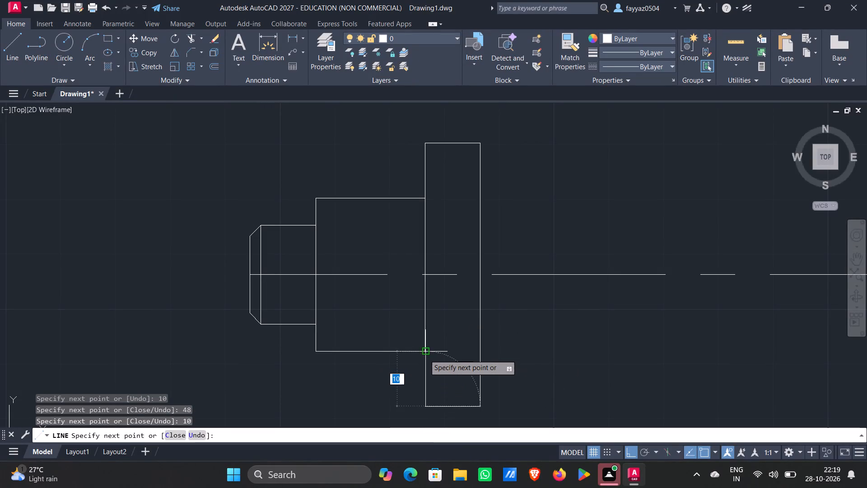
{"action": "left_click", "coordinate": [424, 355]}
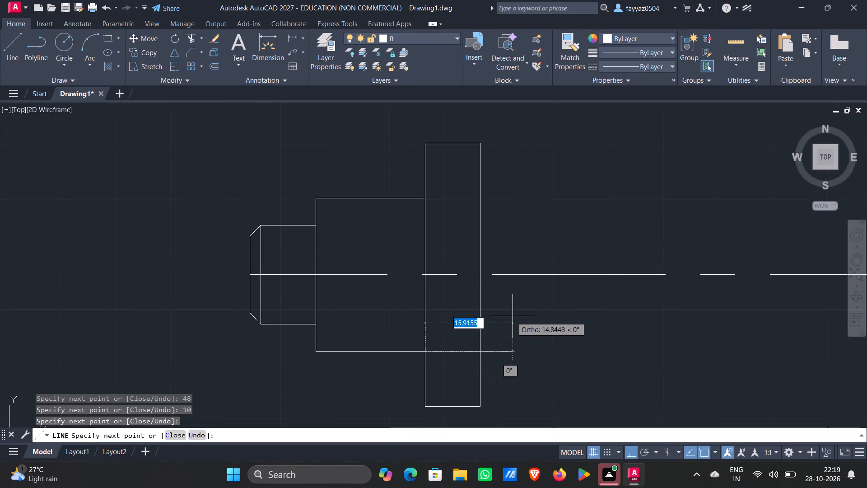
{"action": "key", "text": "Escape"}
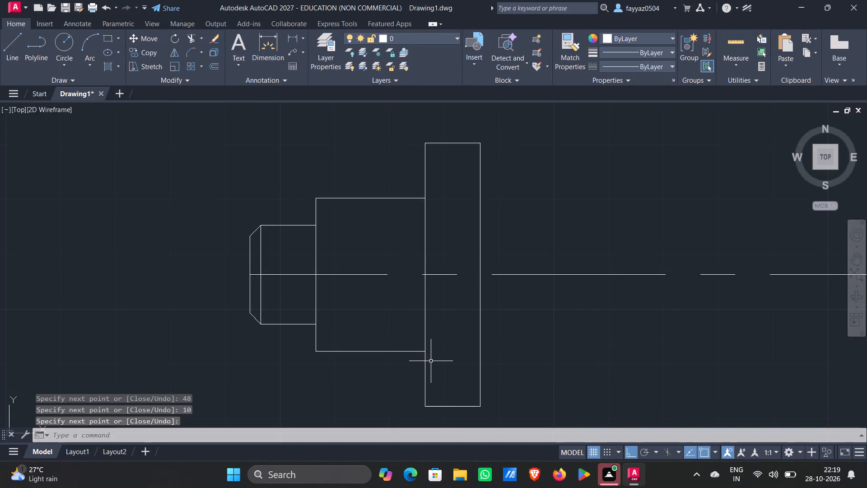
Draw the fourth shaft section's upper edge from the third section's upper right corner: 3 units down and 28 right.
{"action": "key", "text": "l"}
{"action": "key", "text": "Return"}
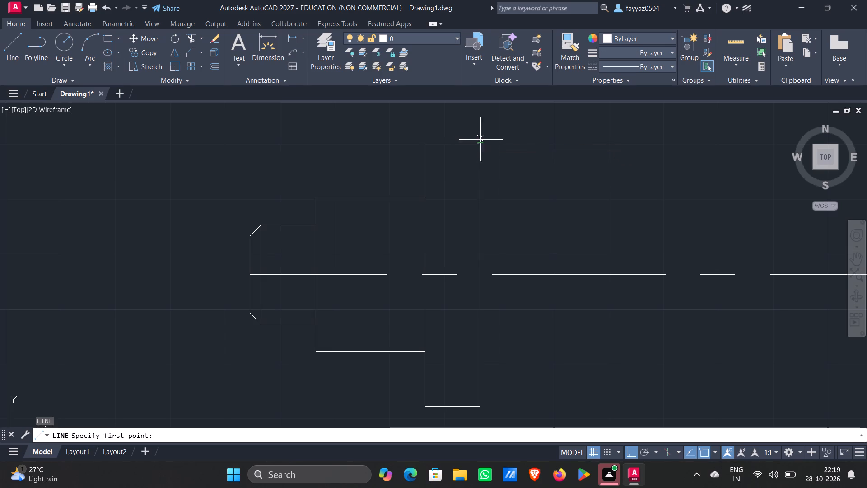
{"action": "left_click", "coordinate": [483, 143]}
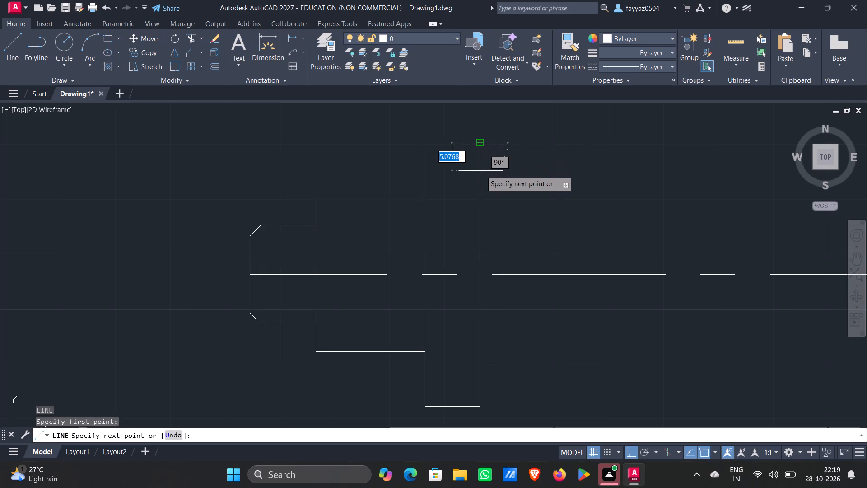
{"action": "key", "text": "3"}
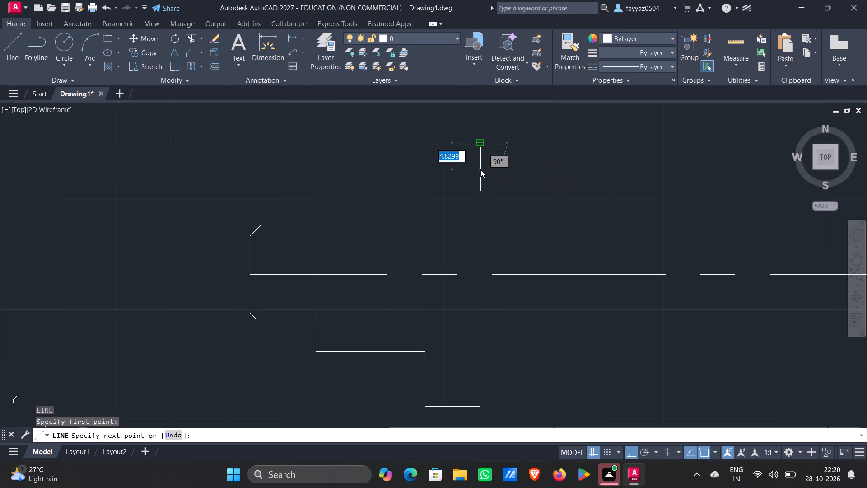
{"action": "key", "text": "Return"}
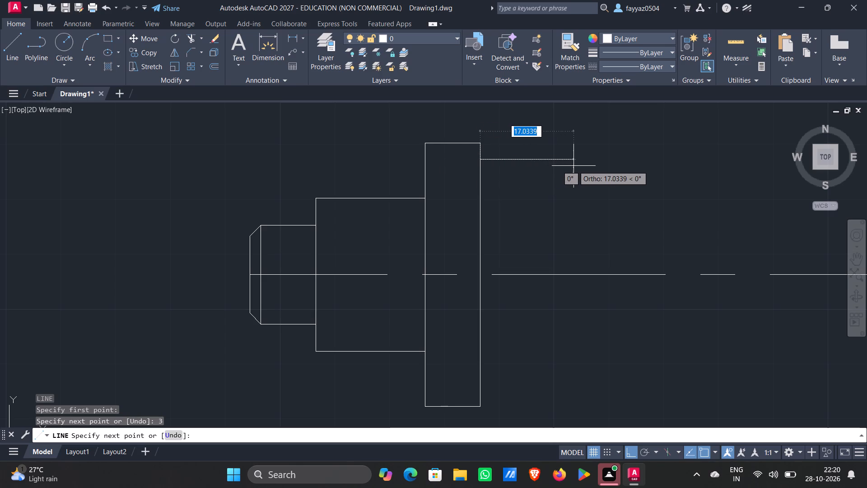
{"action": "type", "text": "28"}
{"action": "key", "text": "Return"}
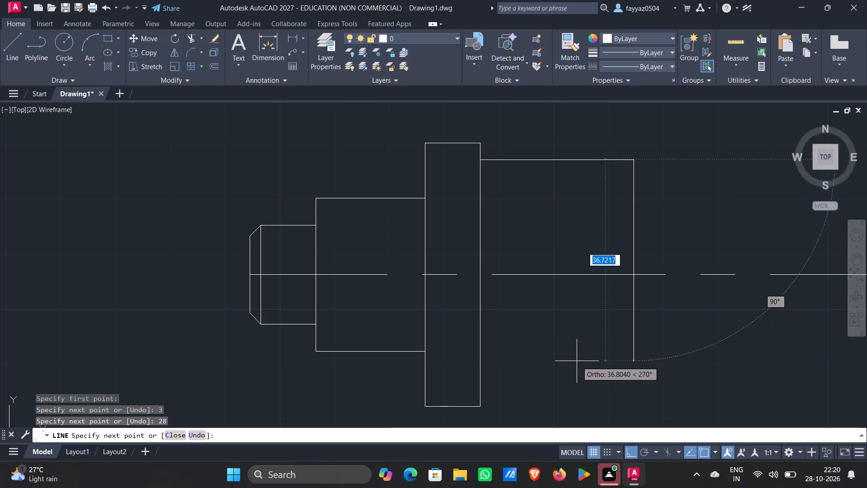
{"action": "key", "text": "Escape"}
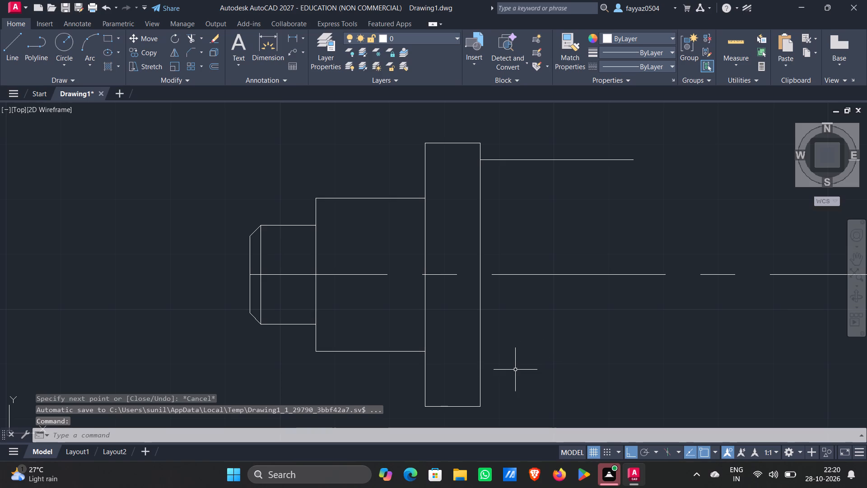
Draw the fourth section's lower edge from the third section's lower right corner, 3 units up and 28 right, closing up to its upper edge.
{"action": "key", "text": "l"}
{"action": "key", "text": "Return"}
{"action": "left_click", "coordinate": [480, 406]}
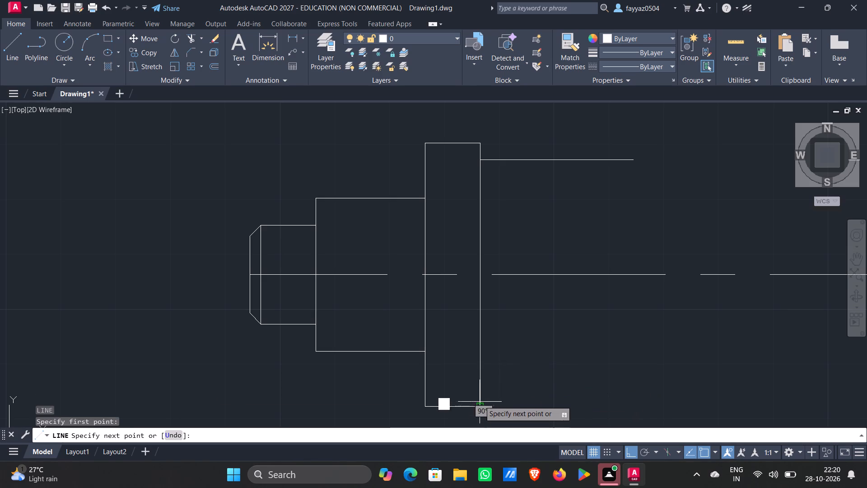
{"action": "key", "text": "3"}
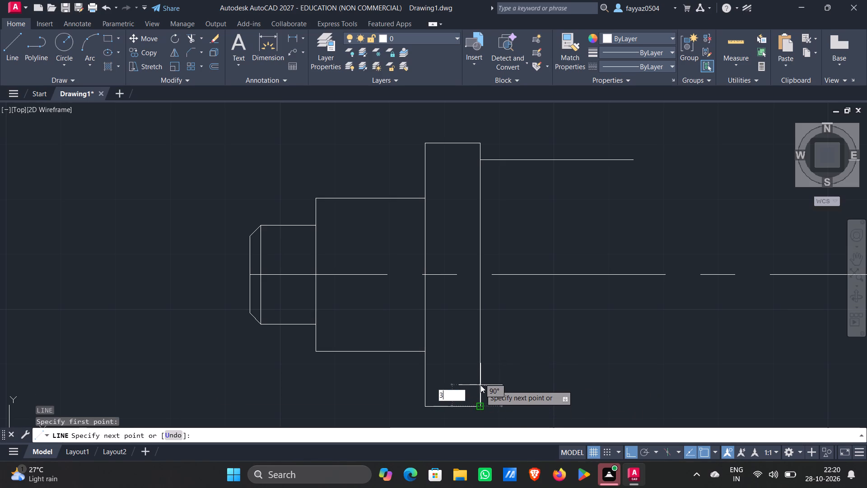
{"action": "key", "text": "Return"}
{"action": "type", "text": "28"}
{"action": "key", "text": "Return"}
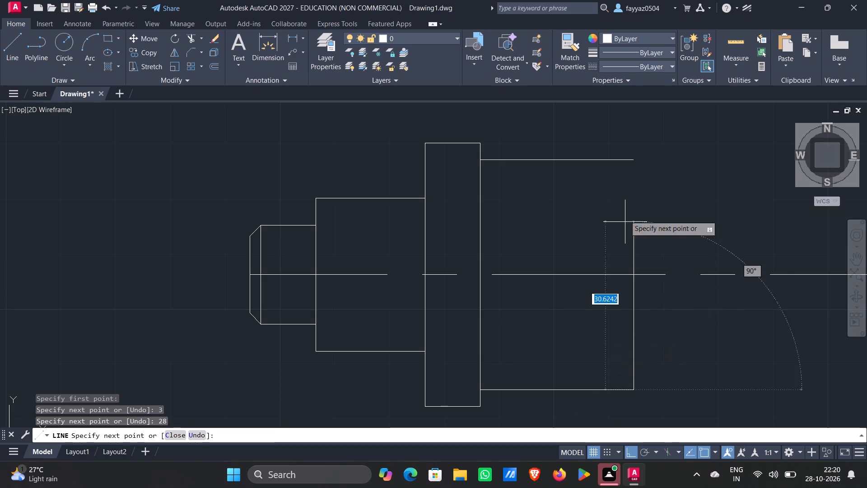
{"action": "left_click", "coordinate": [631, 160]}
{"action": "key", "text": "Escape"}
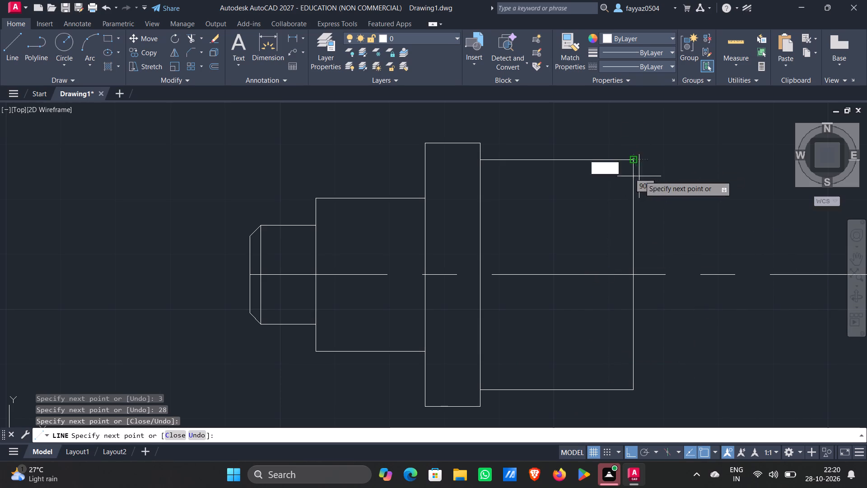
Delete the two overlapping 3-unit line segments at the upper and lower ends of the third section's right edge.
{"action": "scroll", "coordinate": [477, 403], "scroll_direction": "up", "scroll_amount": 2}
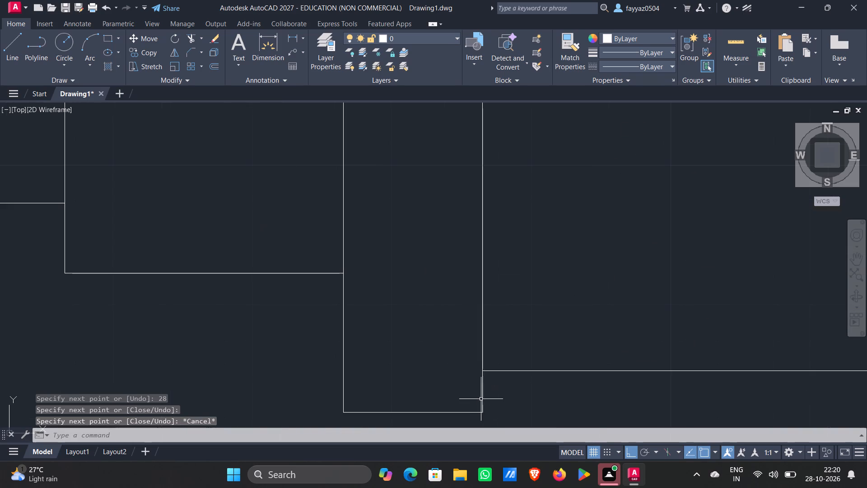
{"action": "left_click", "coordinate": [483, 396]}
{"action": "scroll", "coordinate": [510, 340], "scroll_direction": "down", "scroll_amount": 5}
{"action": "scroll", "coordinate": [495, 285], "scroll_direction": "up", "scroll_amount": 2}
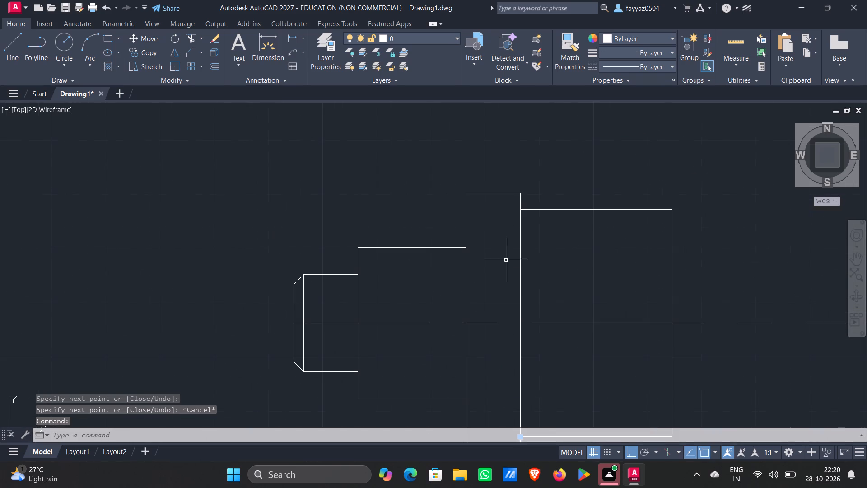
{"action": "left_click", "coordinate": [521, 204]}
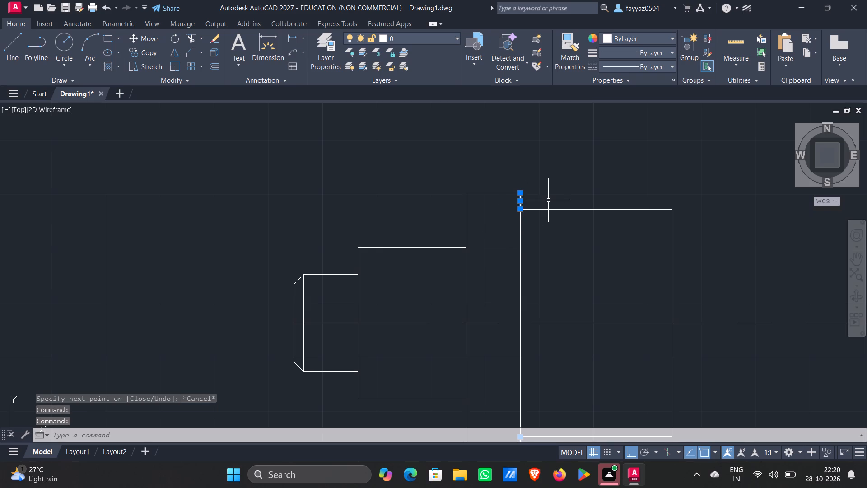
{"action": "key", "text": "Delete"}
Draw the fifth shaft section's upper edge from the fourth section's upper right corner: 3 units down and 25 right.
{"action": "scroll", "coordinate": [578, 251], "scroll_direction": "down", "scroll_amount": 1}
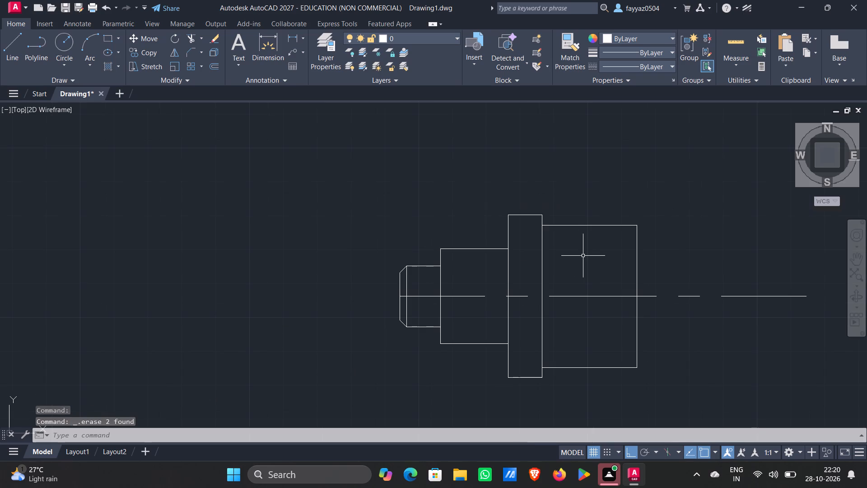
{"action": "middle_click_drag", "start_coordinate": [583, 256], "coordinate": [409, 269]}
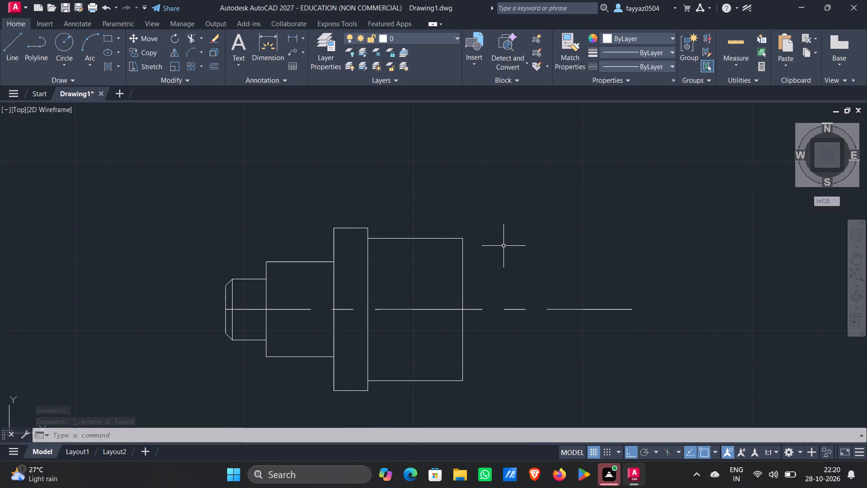
{"action": "key", "text": "l"}
{"action": "key", "text": "Return"}
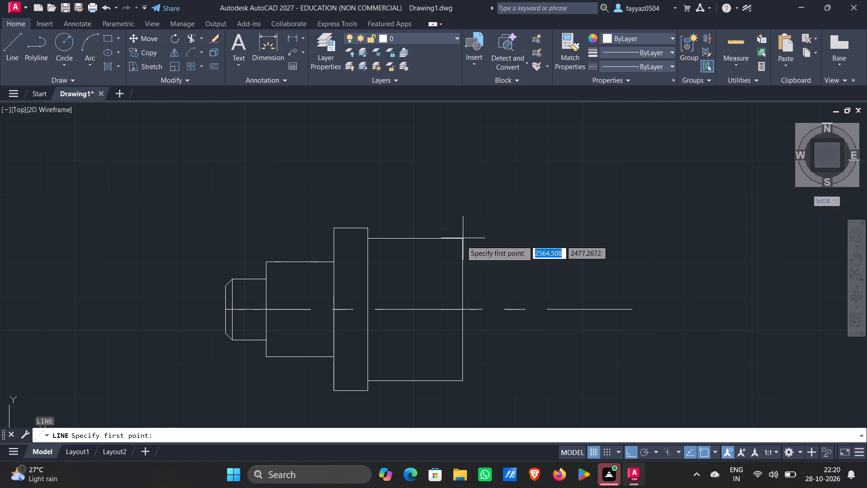
{"action": "left_click", "coordinate": [461, 240]}
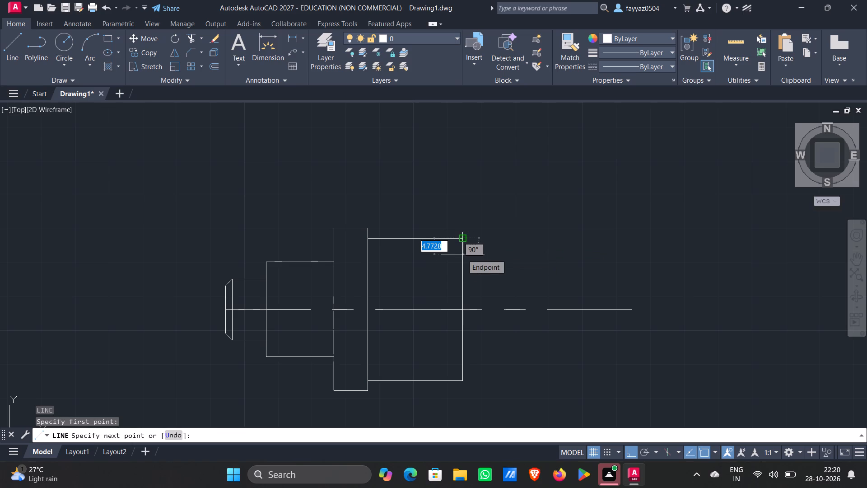
{"action": "key", "text": "3"}
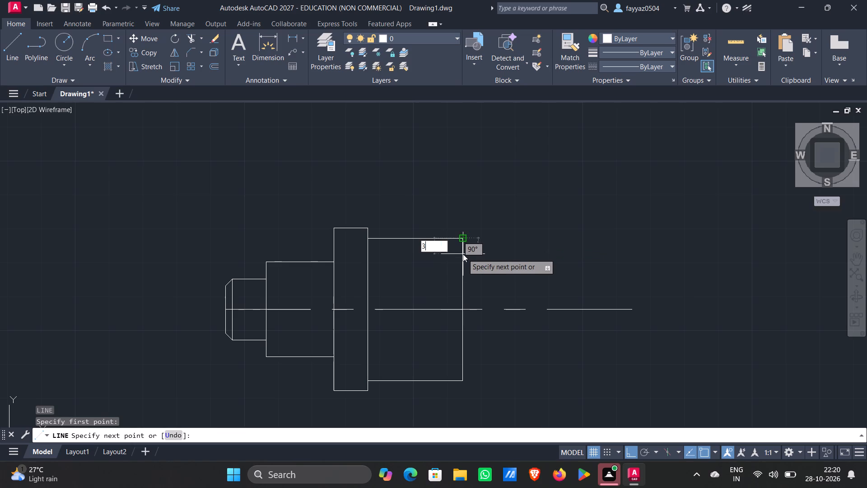
{"action": "key", "text": "Return"}
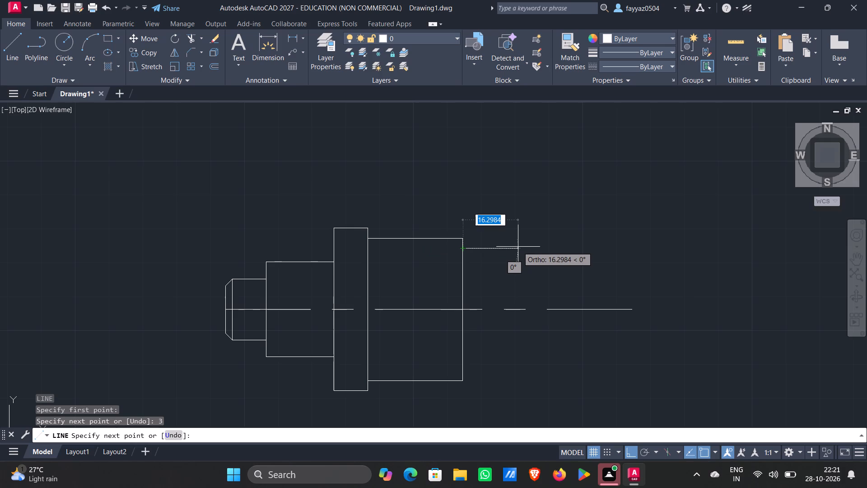
{"action": "type", "text": "25"}
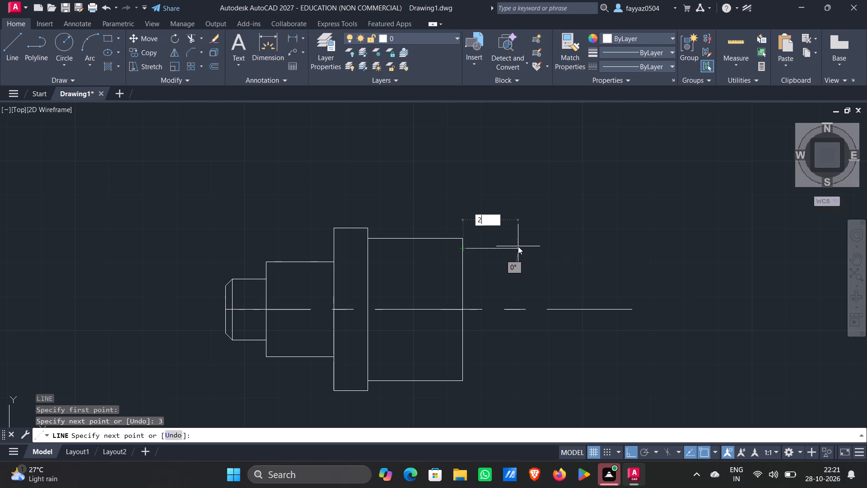
{"action": "key", "text": "Return"}
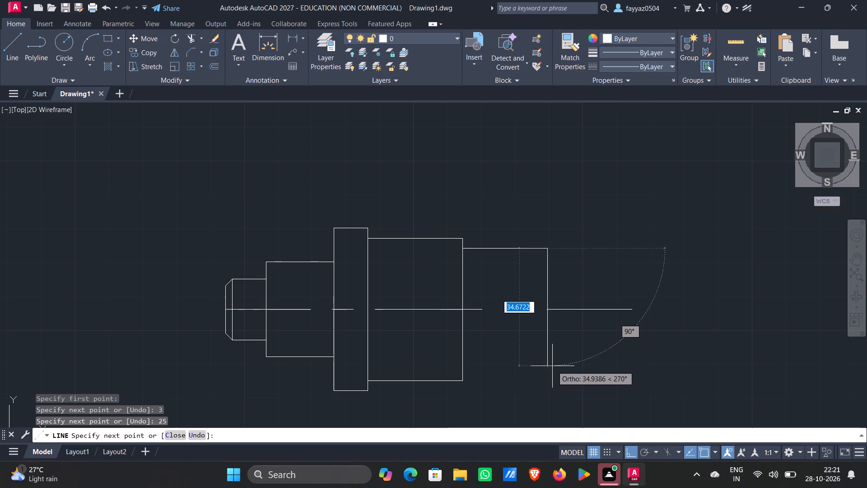
{"action": "key", "text": "Escape"}
Draw the fifth section's lower edge from the fourth section's lower right corner, 3 units up and 25 right, closing up to its upper edge.
{"action": "key", "text": "l"}
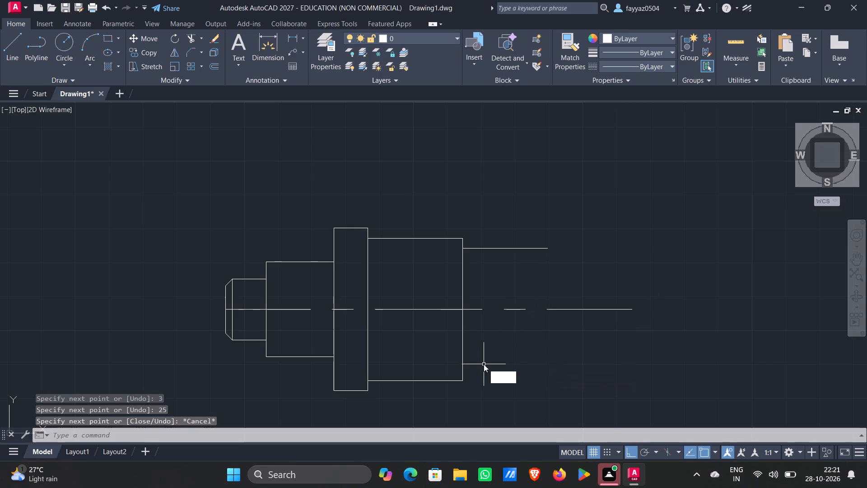
{"action": "key", "text": "Return"}
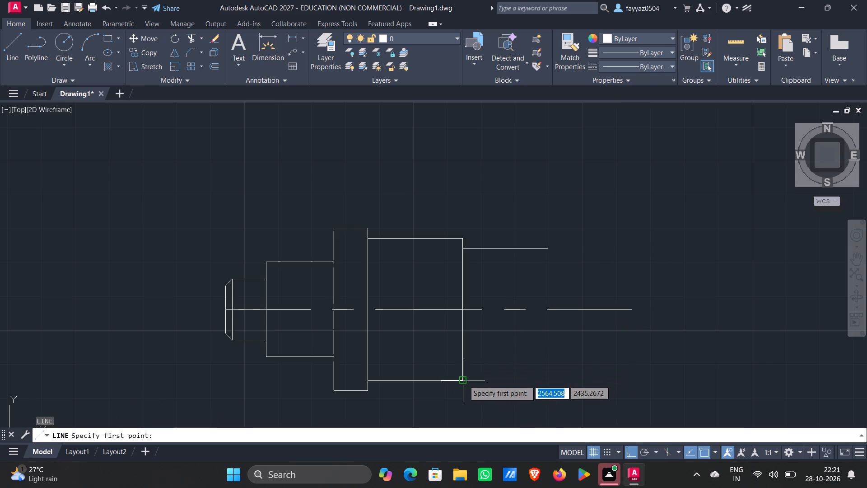
{"action": "left_click", "coordinate": [463, 381]}
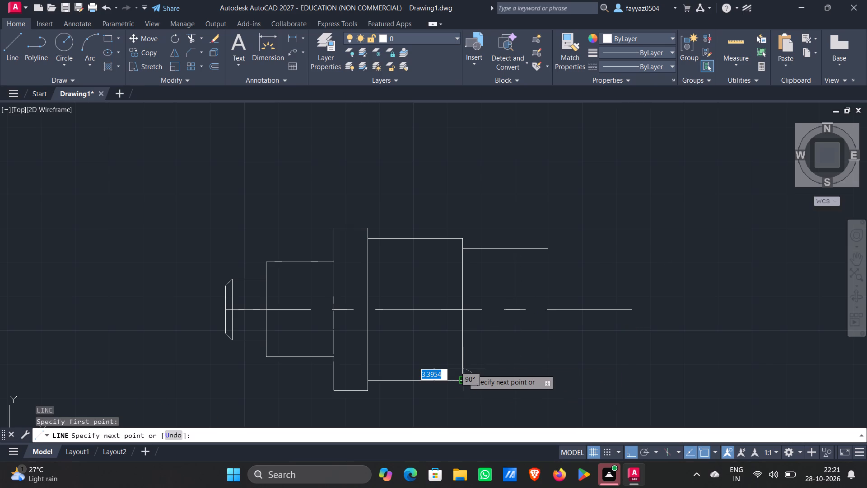
{"action": "key", "text": "3"}
{"action": "key", "text": "Return"}
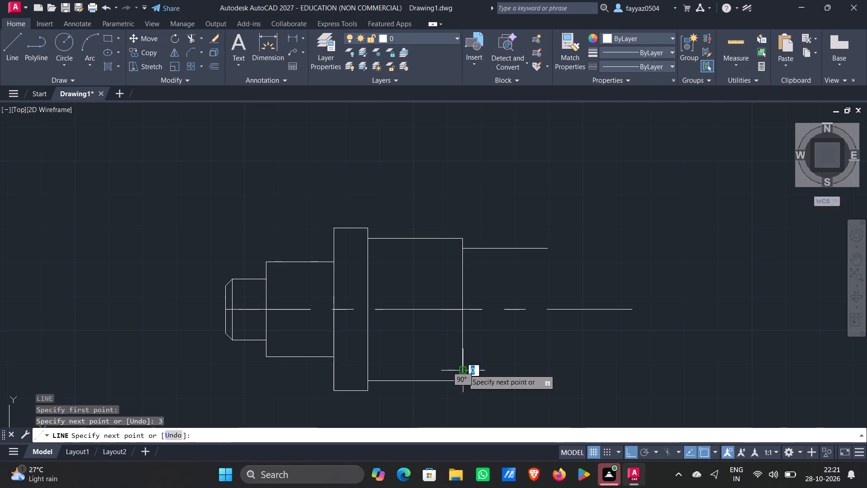
{"action": "type", "text": "25"}
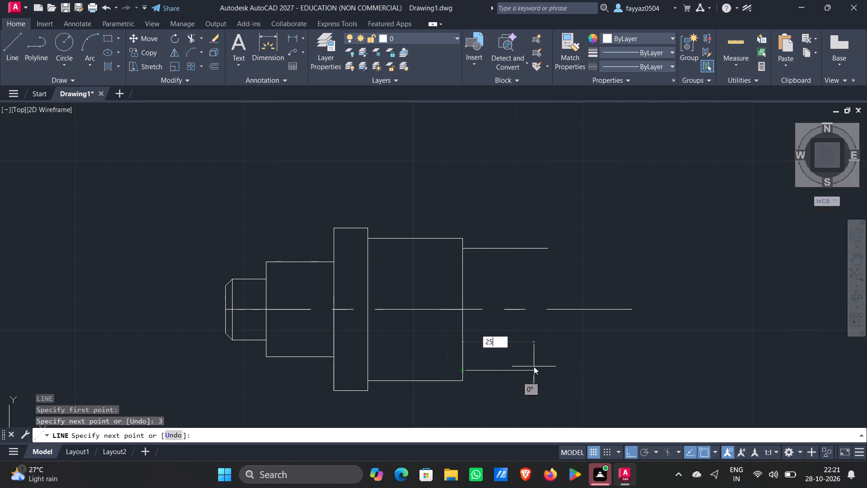
{"action": "key", "text": "Return"}
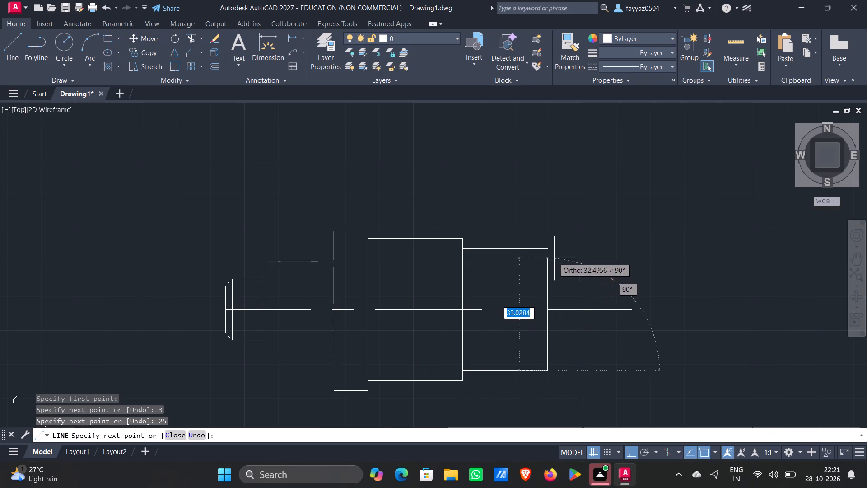
{"action": "left_click", "coordinate": [548, 250]}
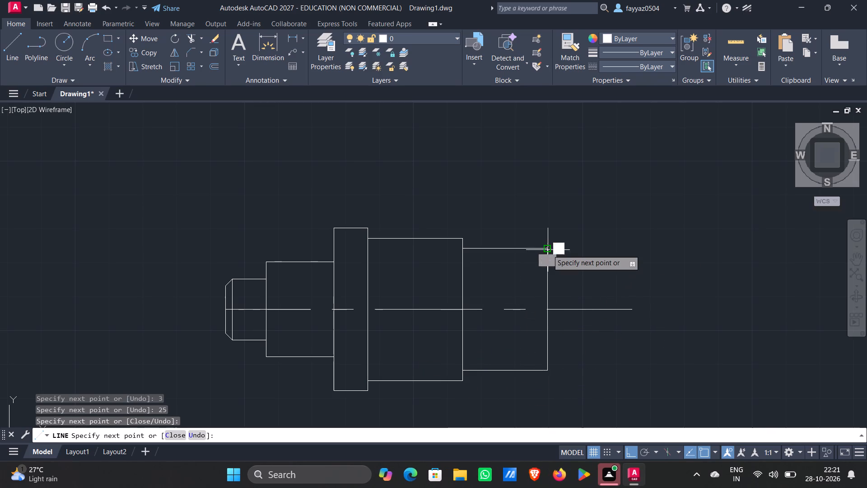
{"action": "key", "text": "Escape"}
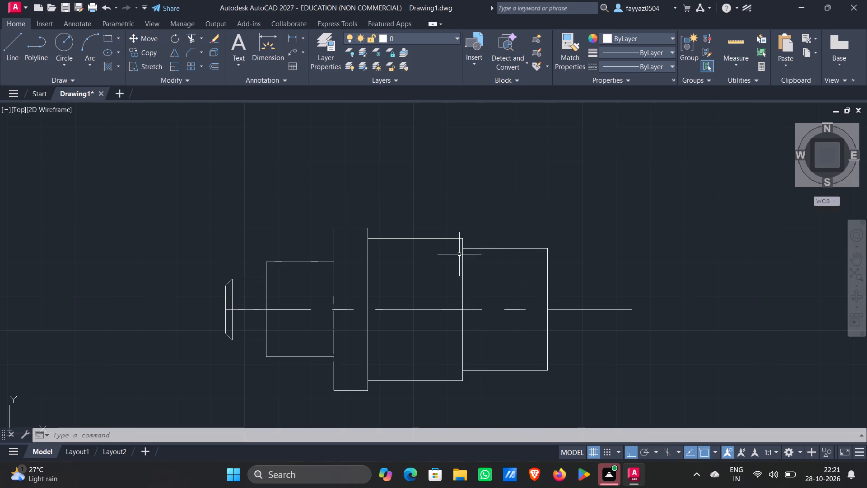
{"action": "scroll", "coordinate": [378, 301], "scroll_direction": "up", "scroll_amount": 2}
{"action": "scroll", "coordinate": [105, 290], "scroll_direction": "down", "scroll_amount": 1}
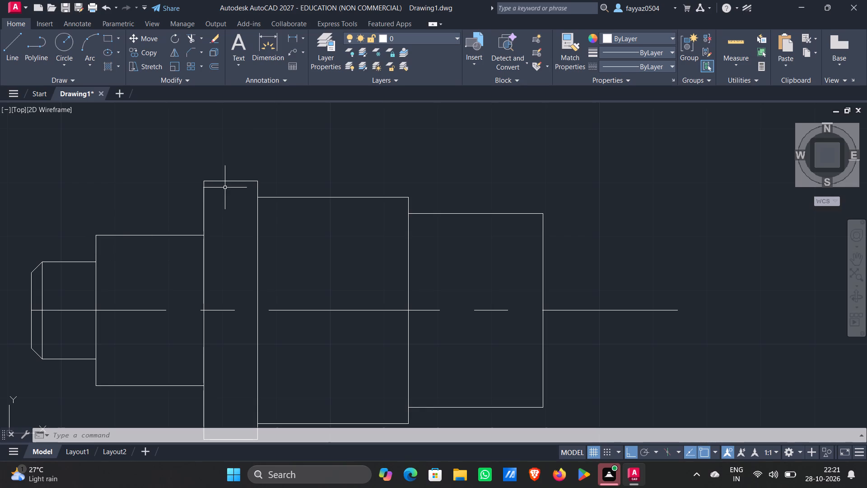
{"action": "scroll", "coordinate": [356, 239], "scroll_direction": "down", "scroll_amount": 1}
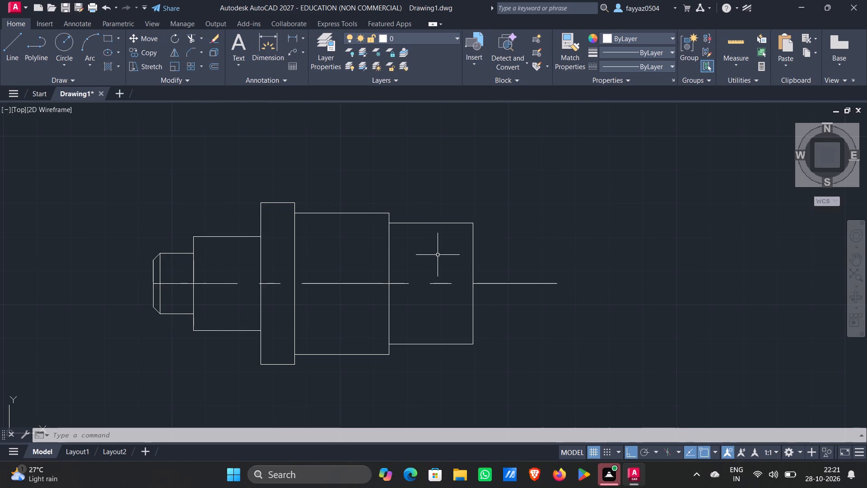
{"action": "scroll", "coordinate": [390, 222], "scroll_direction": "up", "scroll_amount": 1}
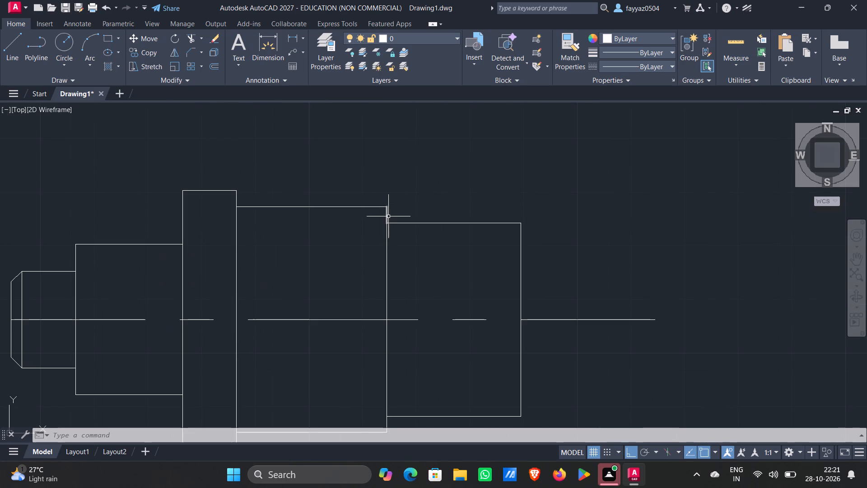
Delete the two overlapping 3-unit line segments at the upper and lower ends of the fourth section's right edge.
{"action": "left_click", "coordinate": [387, 216]}
{"action": "scroll", "coordinate": [398, 245], "scroll_direction": "down", "scroll_amount": 2}
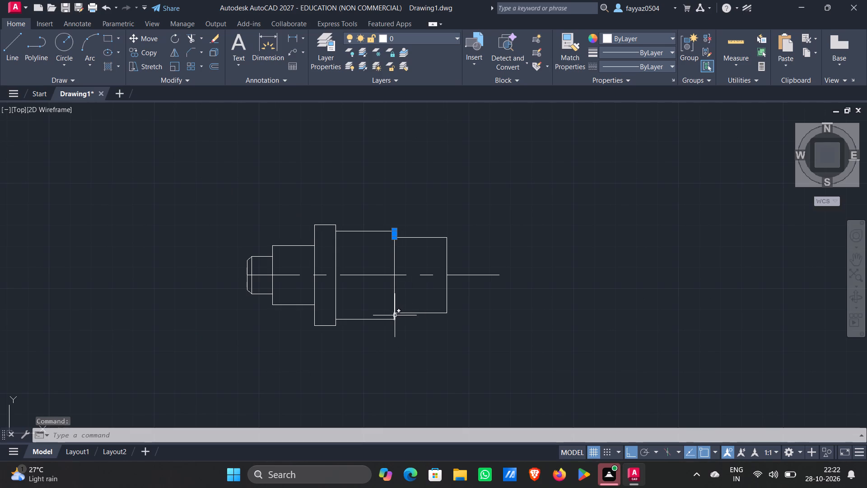
{"action": "left_click", "coordinate": [395, 315]}
{"action": "key", "text": "Delete"}
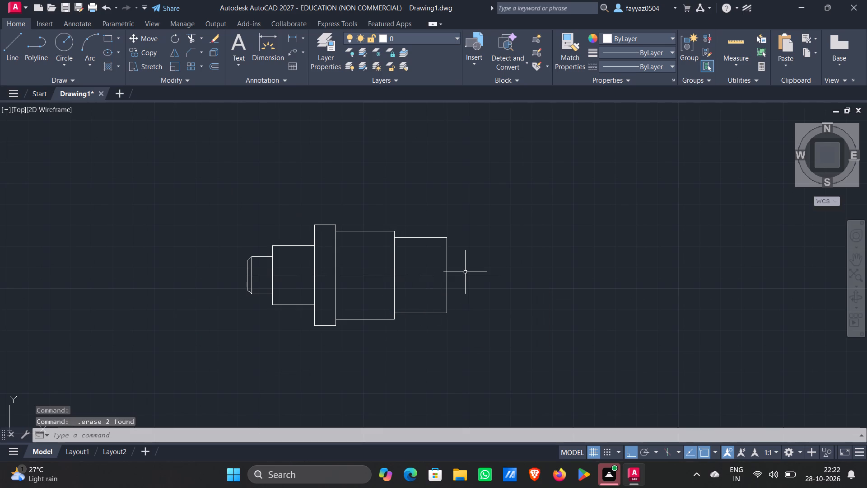
Offset the fifth section's right edge 10 units inward, toward the fourth section.
{"action": "scroll", "coordinate": [469, 267], "scroll_direction": "up", "scroll_amount": 2}
{"action": "middle_click_drag", "start_coordinate": [443, 277], "coordinate": [515, 281]}
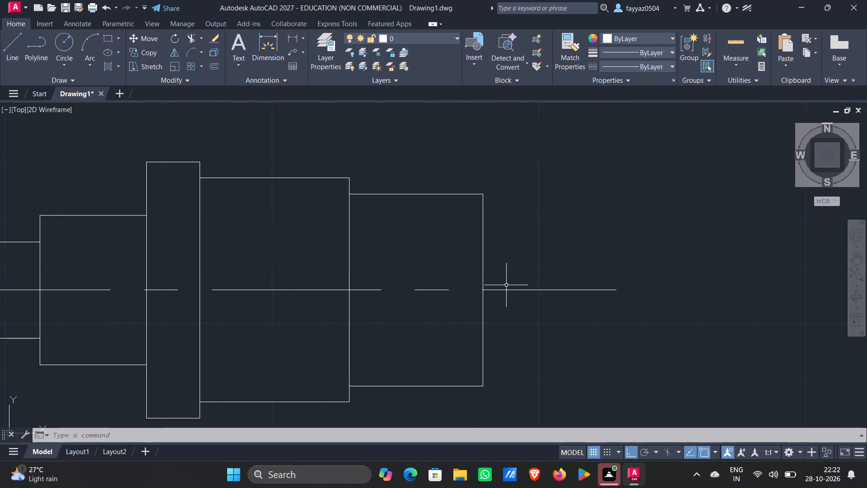
{"action": "key", "text": "o"}
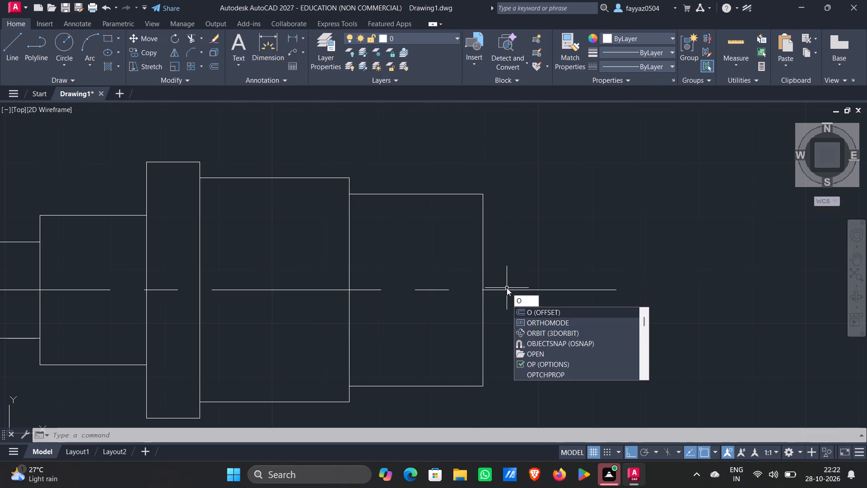
{"action": "key", "text": "f"}
{"action": "key", "text": "Return"}
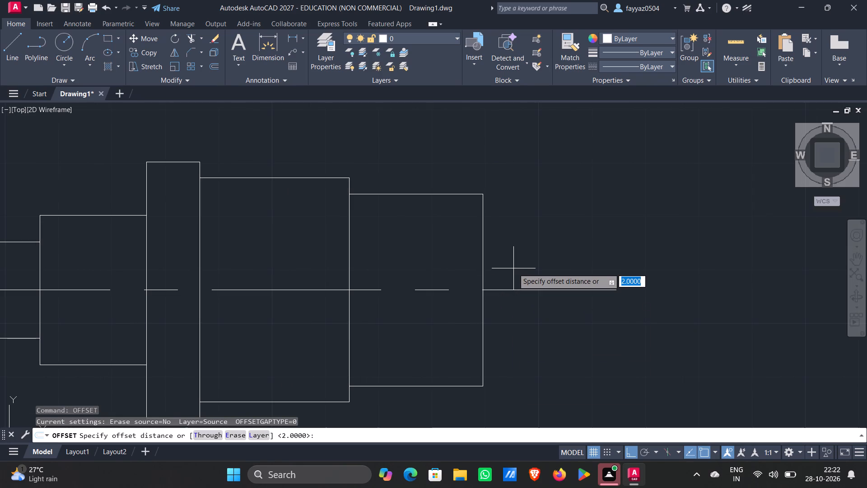
{"action": "type", "text": "10"}
{"action": "key", "text": "Return"}
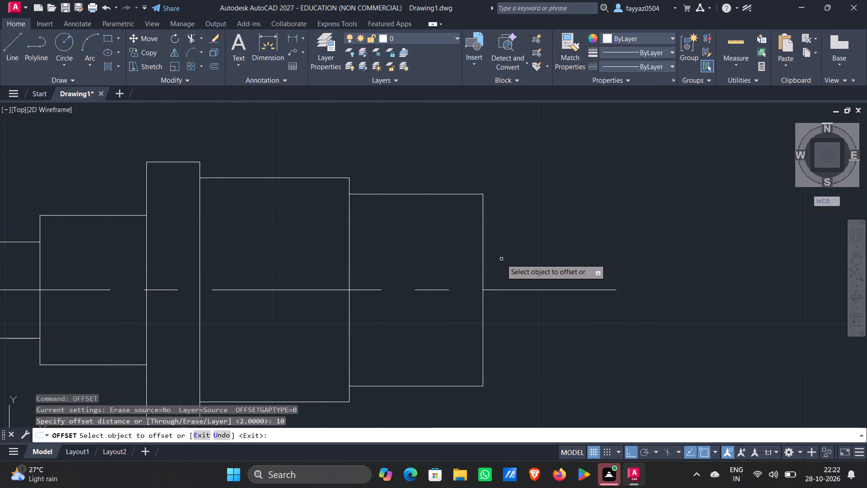
{"action": "left_click", "coordinate": [482, 246]}
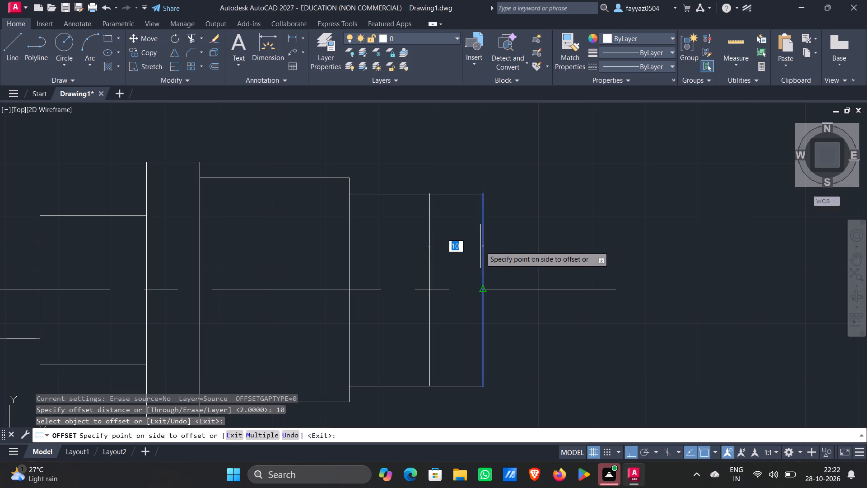
{"action": "left_click", "coordinate": [408, 255]}
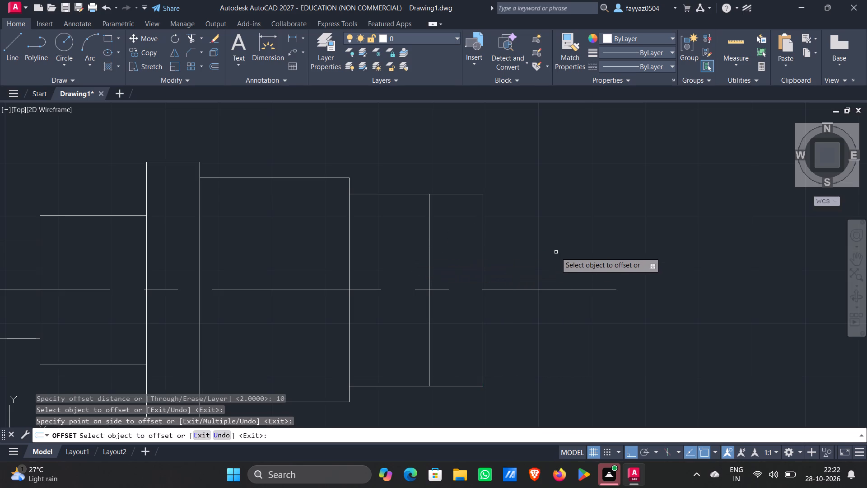
{"action": "key", "text": "Escape"}
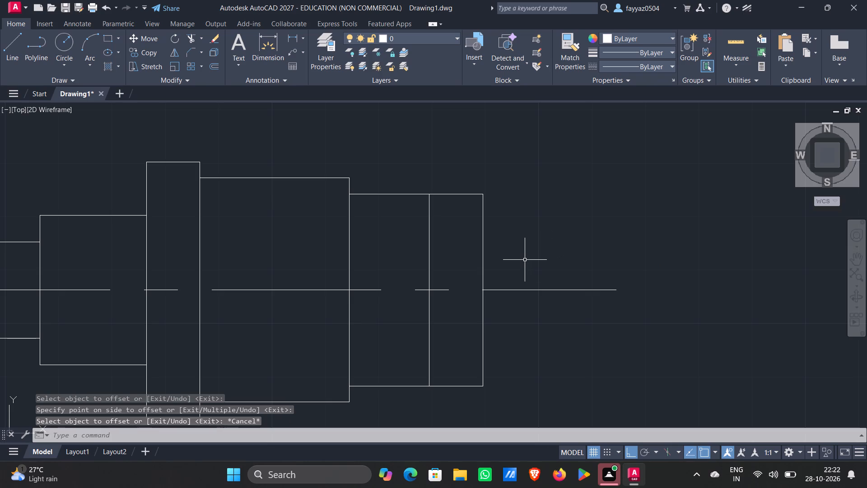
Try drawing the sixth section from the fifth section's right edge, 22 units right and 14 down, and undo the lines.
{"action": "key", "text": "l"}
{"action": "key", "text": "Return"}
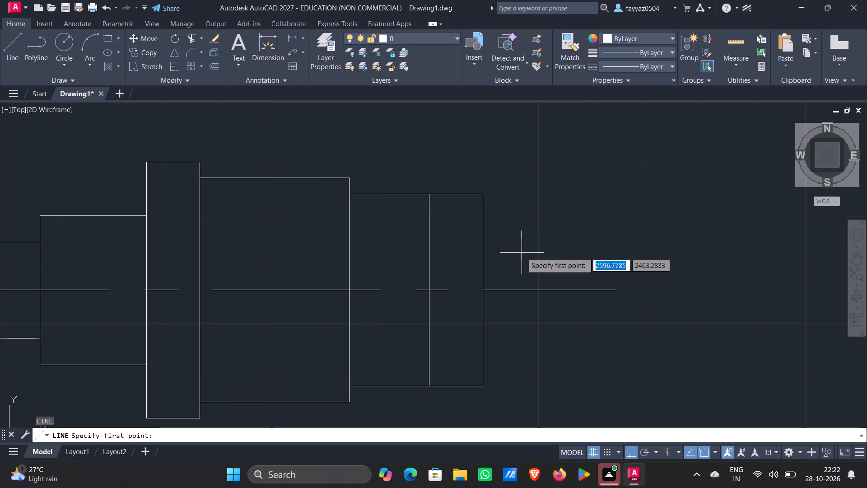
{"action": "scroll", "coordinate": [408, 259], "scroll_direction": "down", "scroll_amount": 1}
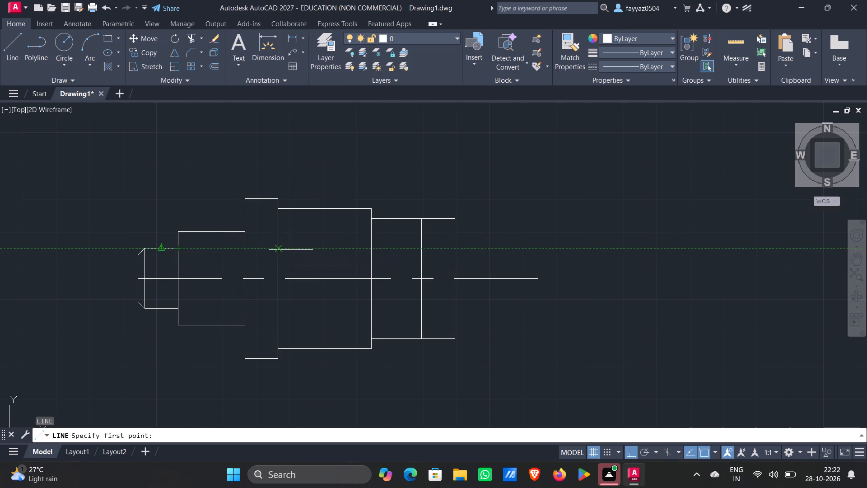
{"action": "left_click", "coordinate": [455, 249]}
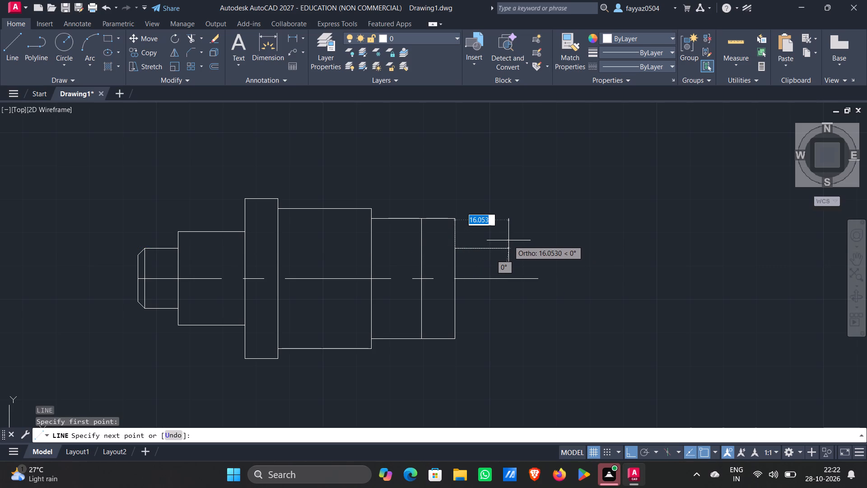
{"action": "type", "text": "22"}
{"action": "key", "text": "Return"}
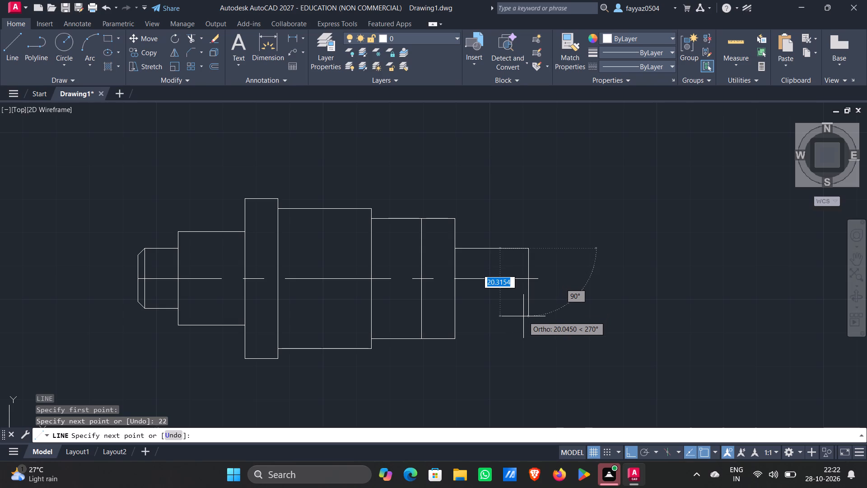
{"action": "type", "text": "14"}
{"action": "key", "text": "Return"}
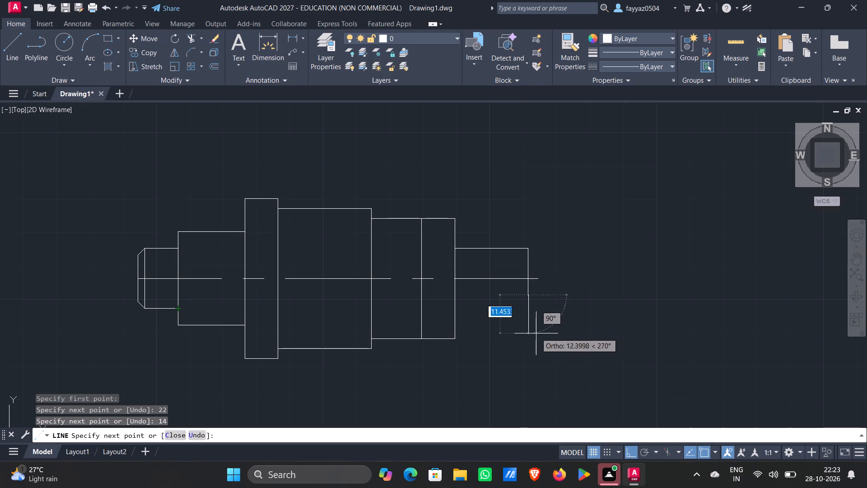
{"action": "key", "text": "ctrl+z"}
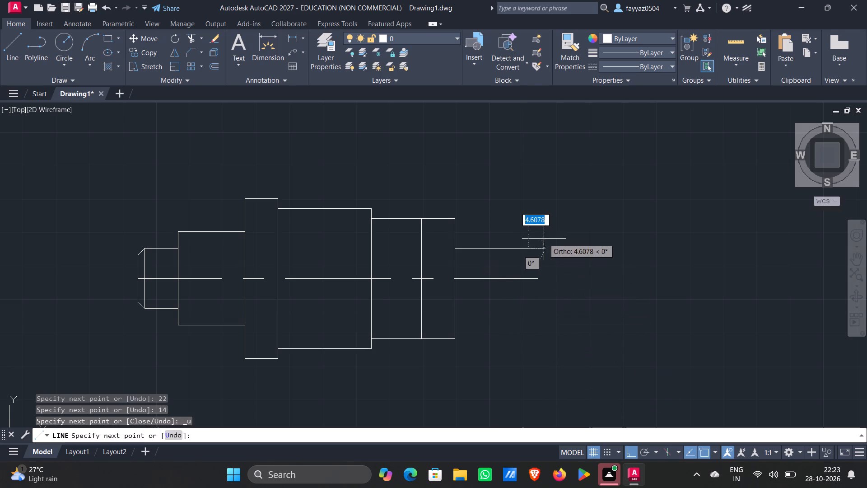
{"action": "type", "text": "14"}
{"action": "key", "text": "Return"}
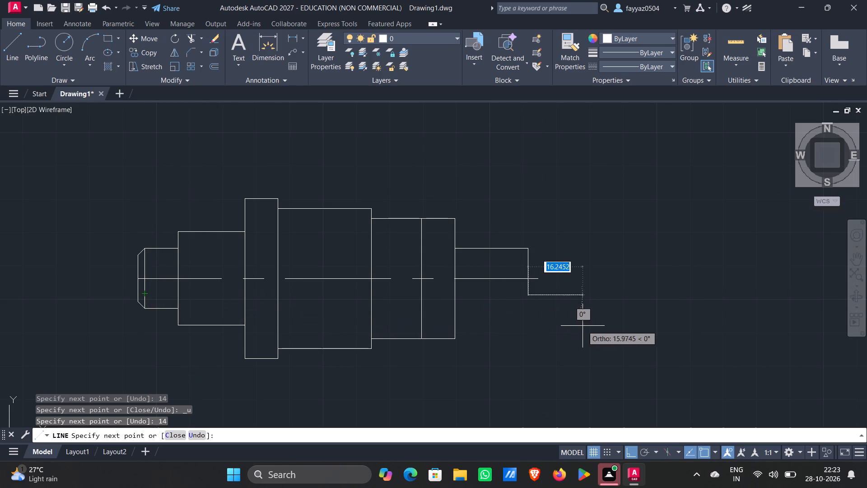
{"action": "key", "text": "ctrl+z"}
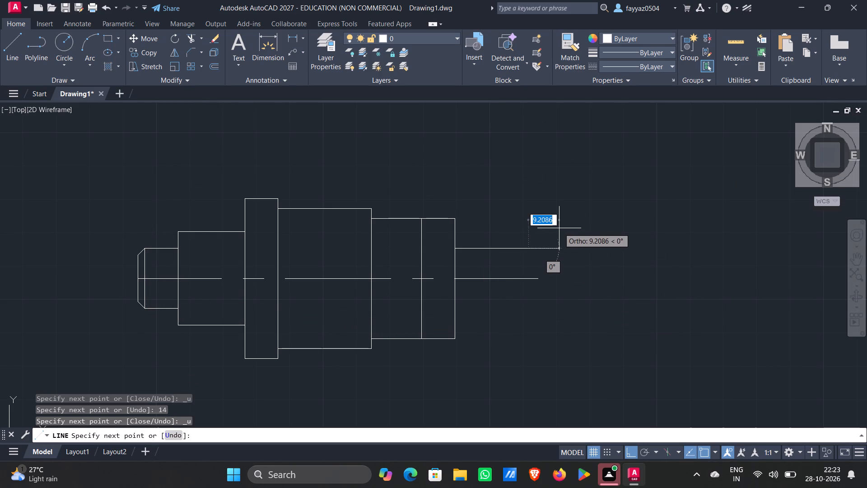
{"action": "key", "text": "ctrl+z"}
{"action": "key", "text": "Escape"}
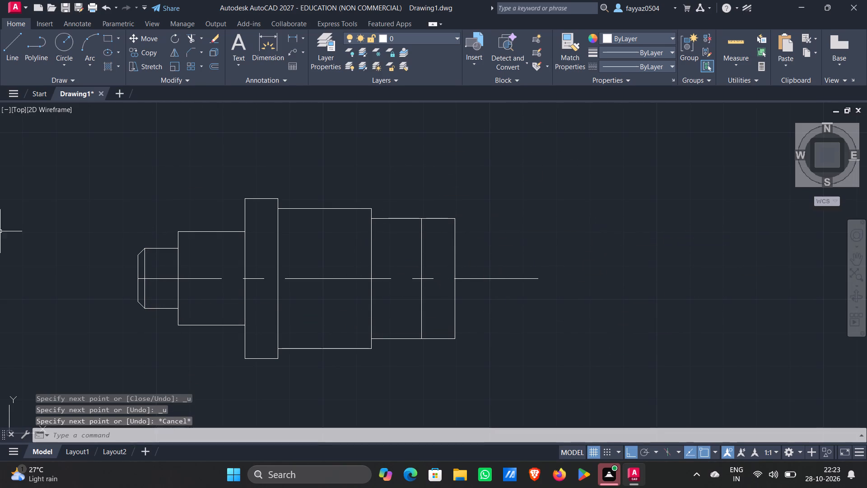
Measure the first section's half-height from the chamfer's upper inner corner down to the centerline.
{"action": "scroll", "coordinate": [151, 249], "scroll_direction": "up", "scroll_amount": 1}
{"action": "type", "text": "di"}
{"action": "key", "text": "Return"}
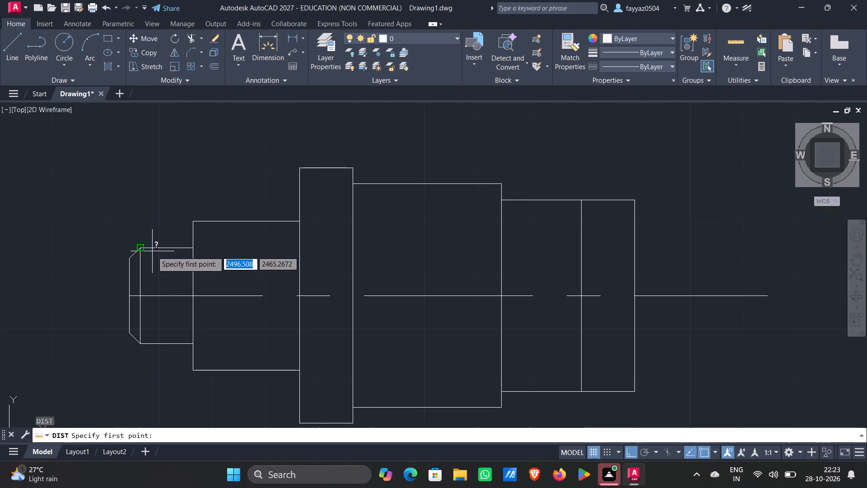
{"action": "left_click", "coordinate": [140, 248]}
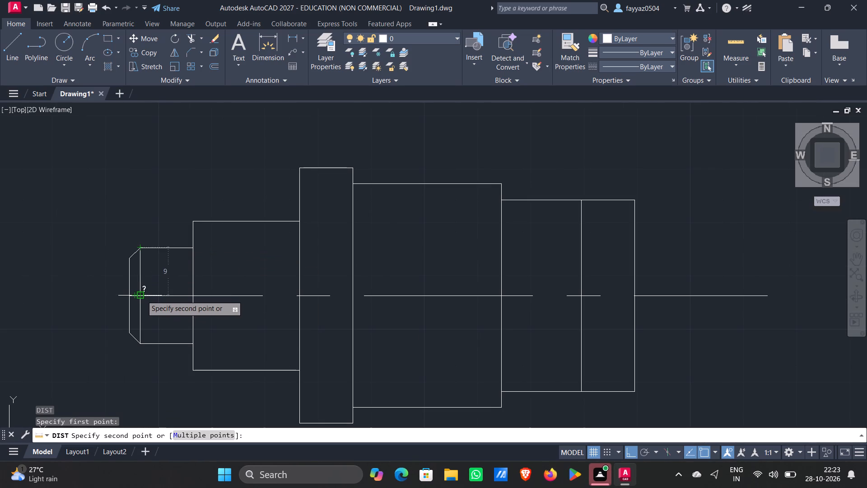
{"action": "key", "text": "Escape"}
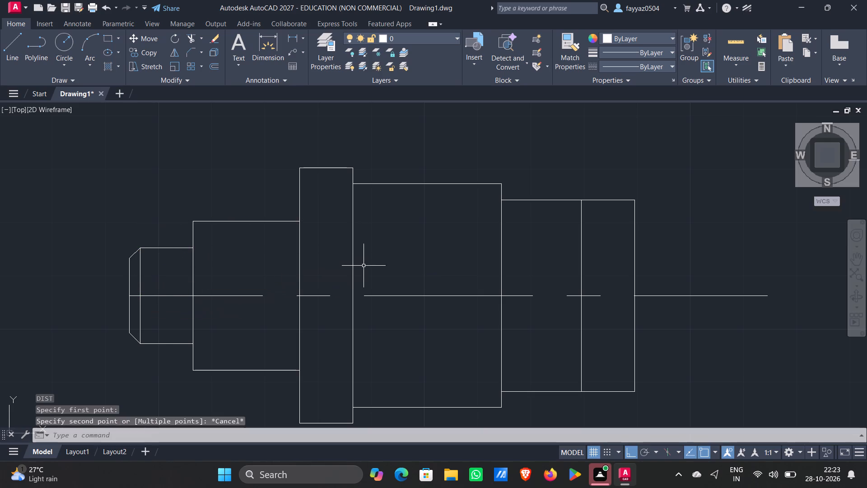
Draw the sixth section from the fifth's right edge, level with the first section's top: 22 units right, 18 down, and back to that edge.
{"action": "middle_click_drag", "start_coordinate": [650, 261], "coordinate": [588, 272]}
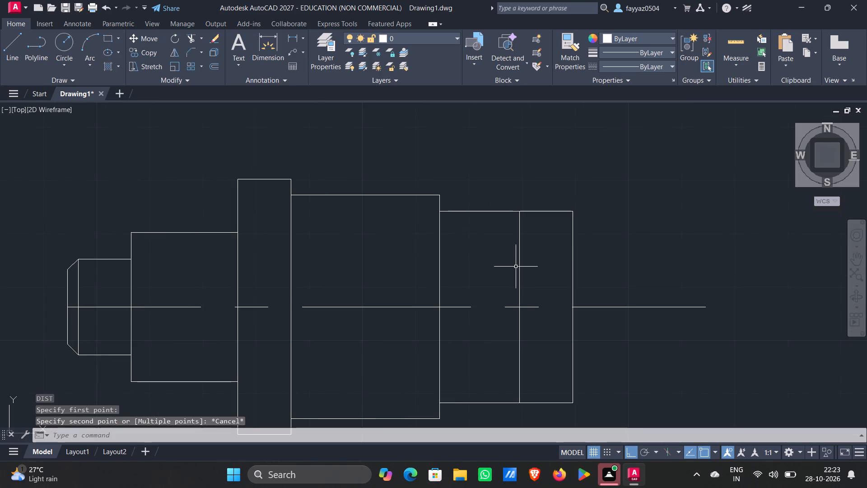
{"action": "key", "text": "l"}
{"action": "key", "text": "Return"}
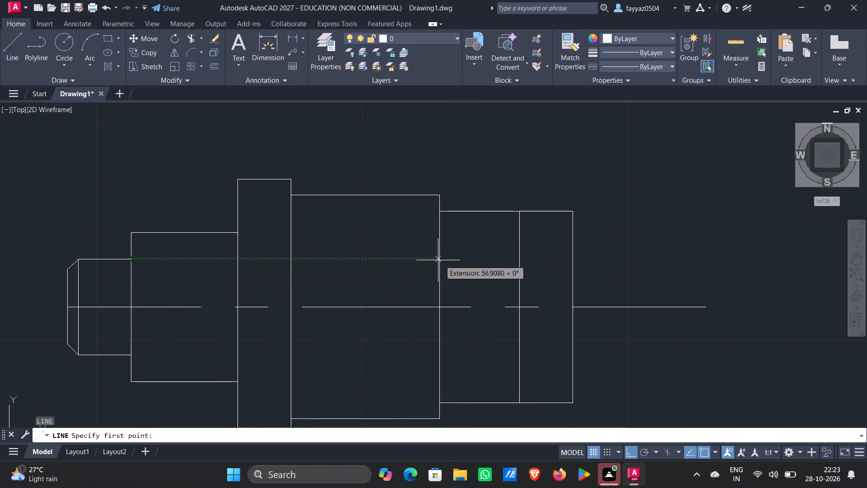
{"action": "left_click", "coordinate": [571, 256]}
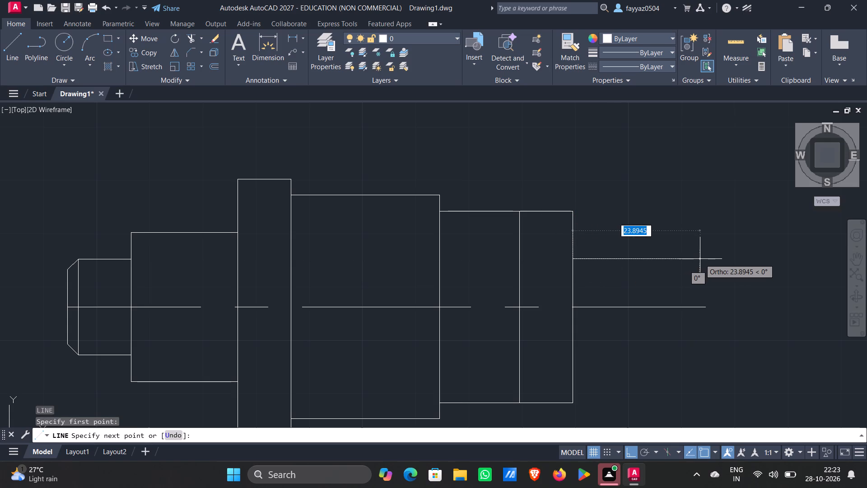
{"action": "type", "text": "22"}
{"action": "key", "text": "Return"}
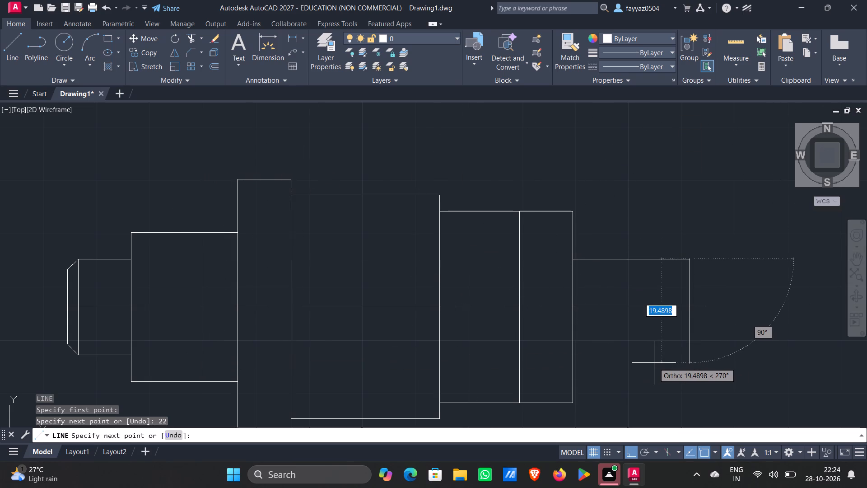
{"action": "type", "text": "18"}
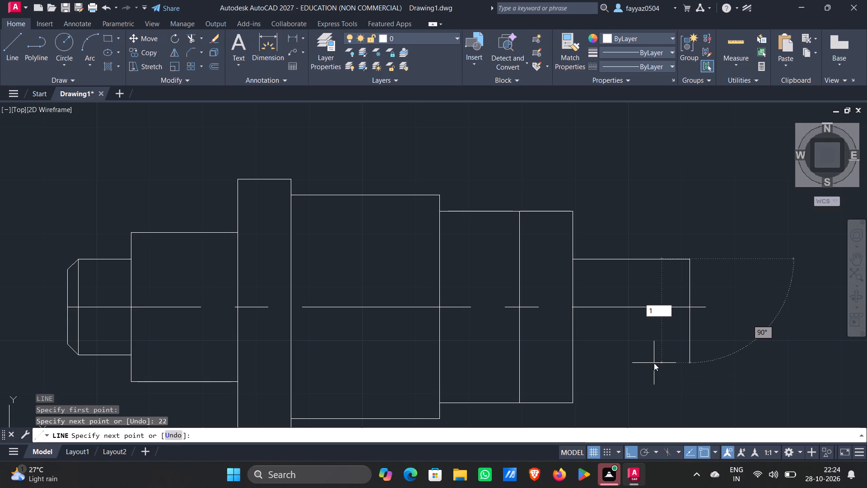
{"action": "key", "text": "Return"}
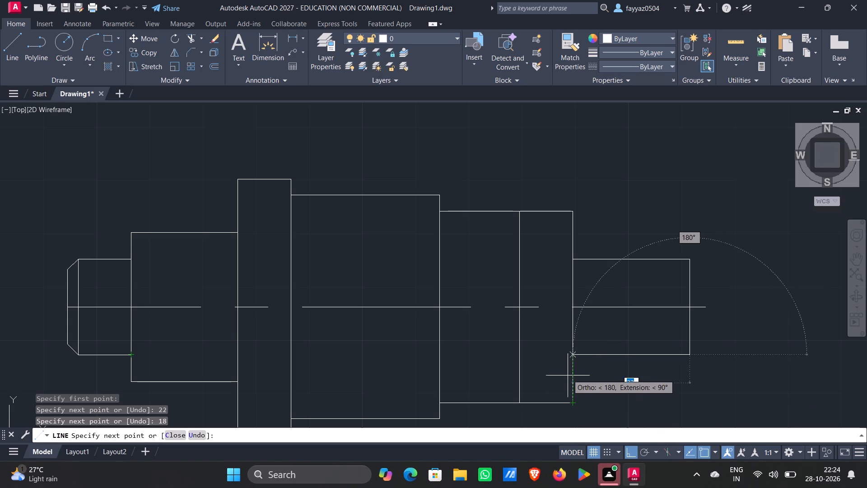
{"action": "left_click", "coordinate": [573, 356]}
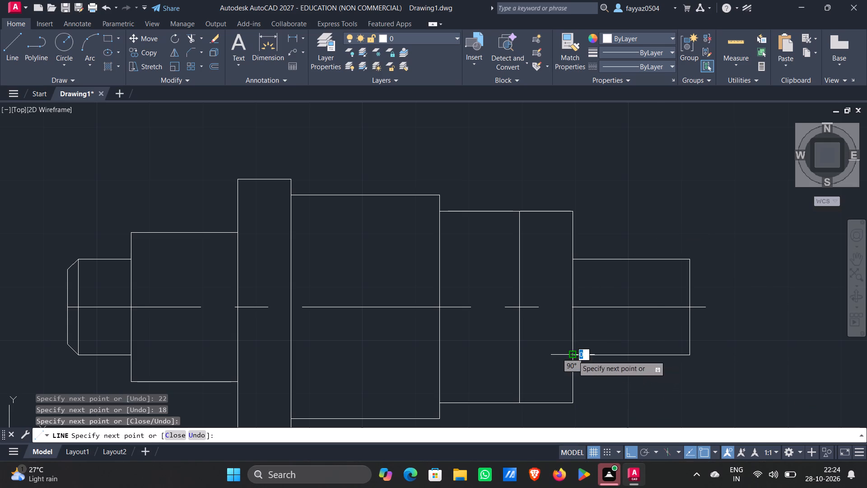
{"action": "key", "text": "Escape"}
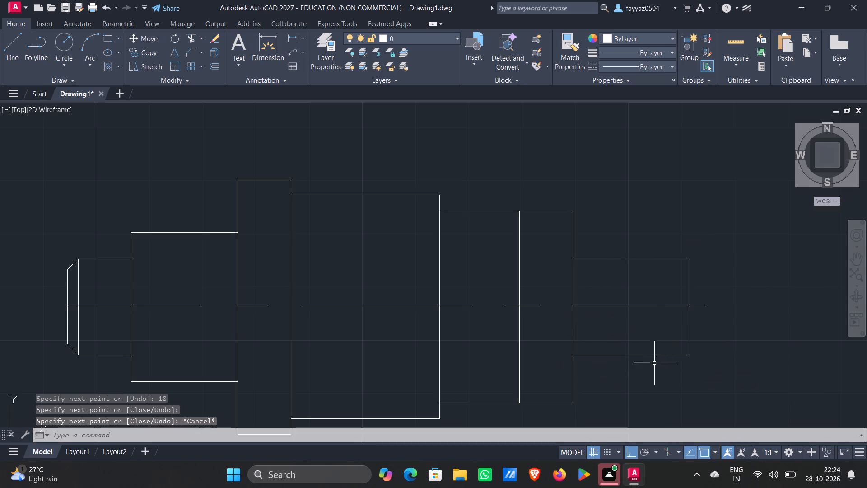
Draw a line from the midpoint of the sixth section's right edge, 2 units right along the centerline and 7 units up.
{"action": "middle_click_drag", "start_coordinate": [683, 321], "coordinate": [653, 322]}
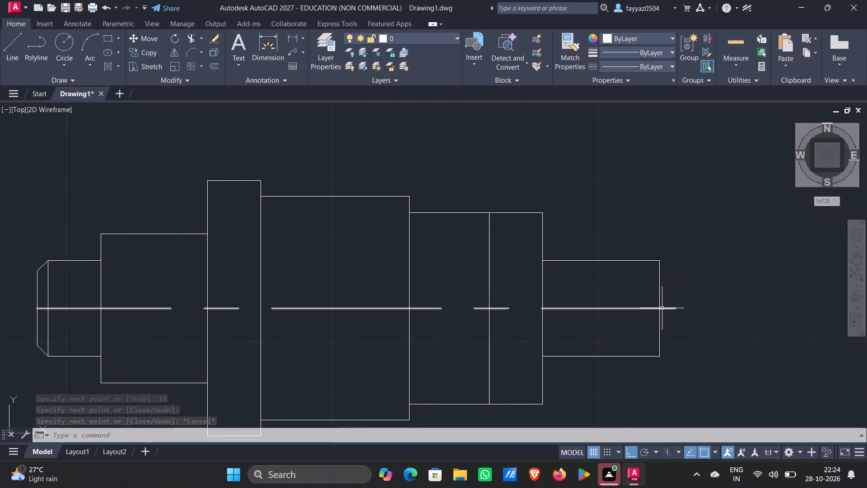
{"action": "key", "text": "l"}
{"action": "key", "text": "Return"}
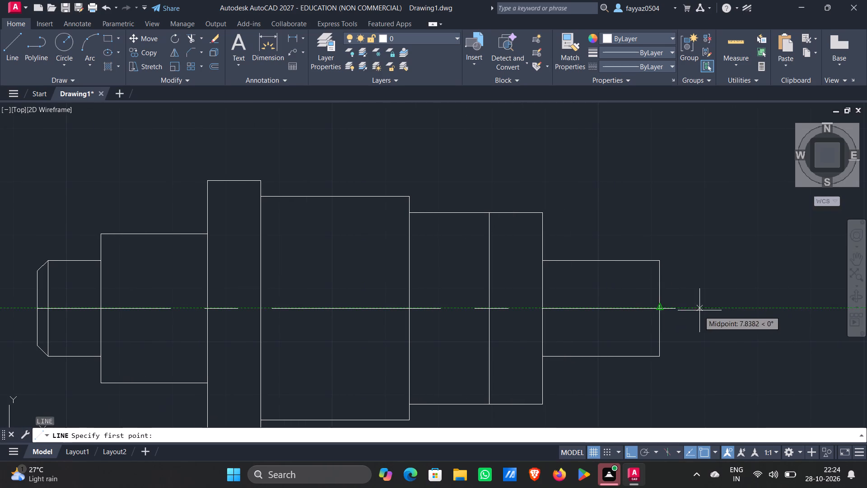
{"action": "left_click", "coordinate": [662, 311]}
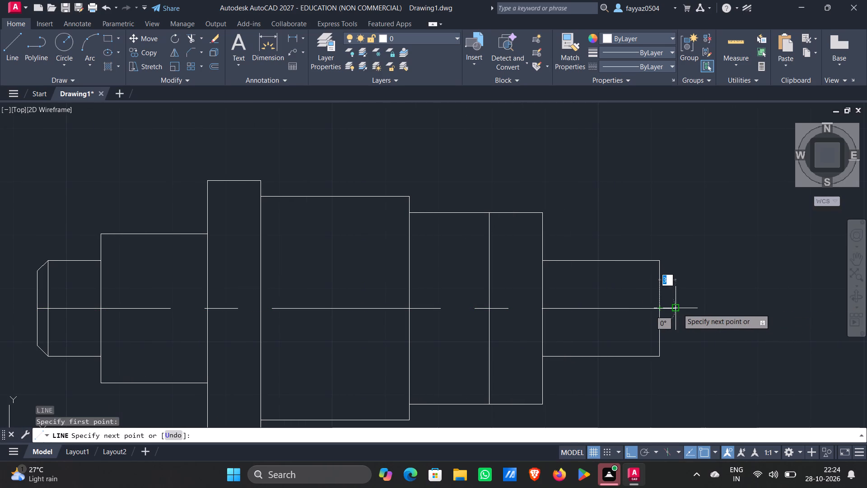
{"action": "key", "text": "2"}
{"action": "key", "text": "Return"}
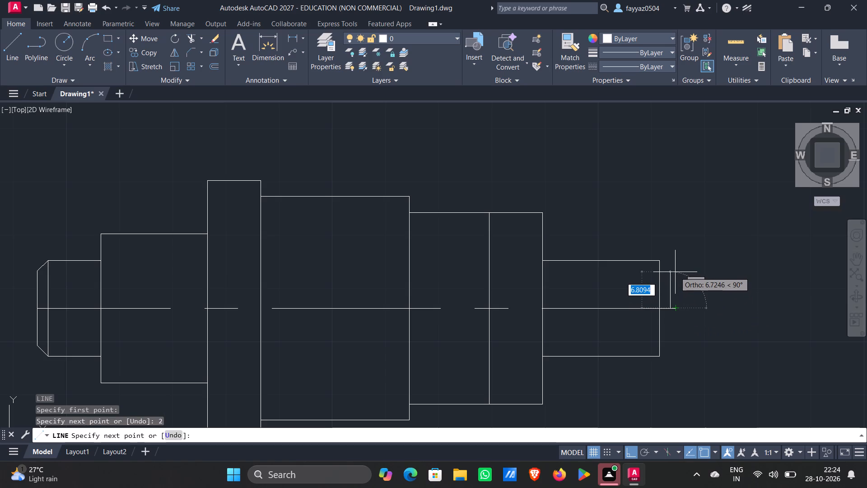
{"action": "key", "text": "7"}
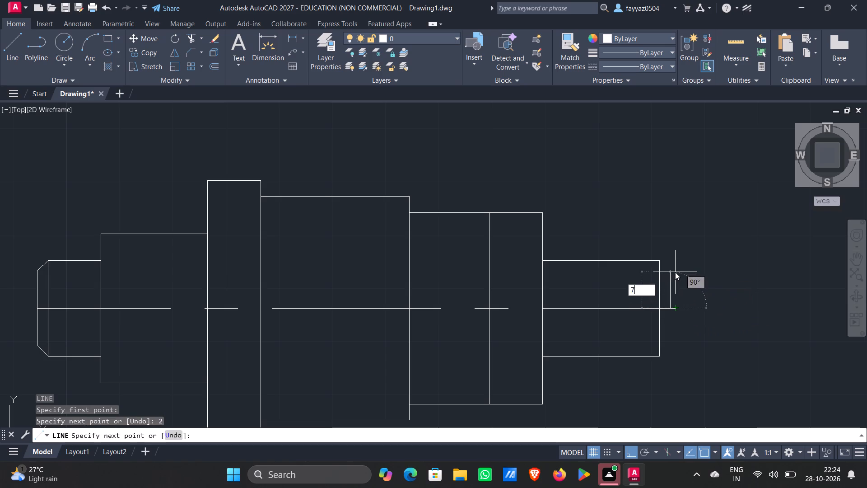
{"action": "key", "text": "Return"}
{"action": "key", "text": "Escape"}
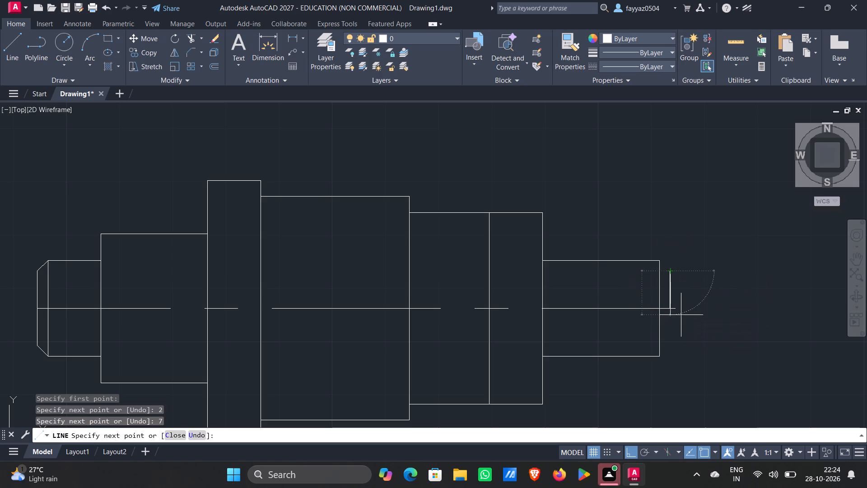
Draw the lower half of the shaft's right end face, 7 units straight down from the centerline.
{"action": "key", "text": "l"}
{"action": "key", "text": "Return"}
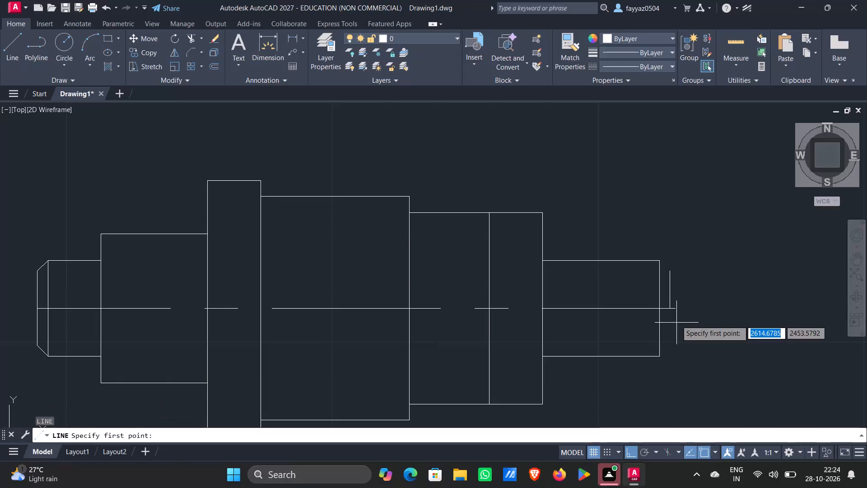
{"action": "left_click", "coordinate": [671, 307]}
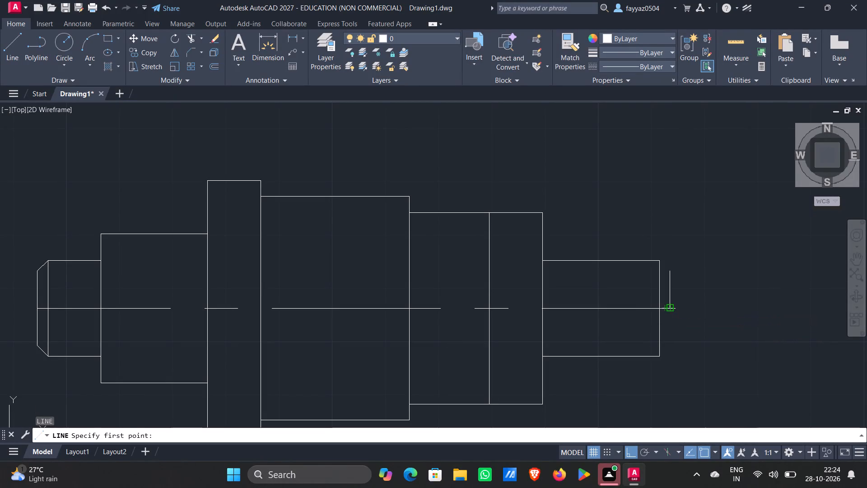
{"action": "key", "text": "7"}
{"action": "key", "text": "Return"}
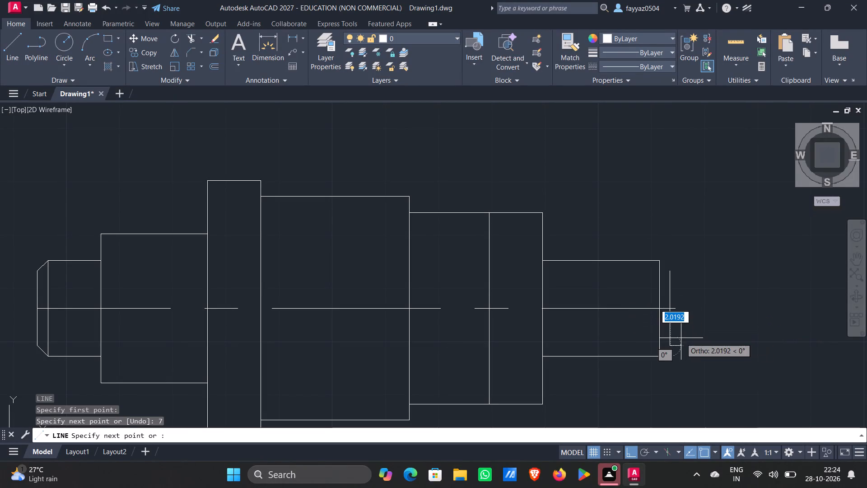
{"action": "key", "text": "Escape"}
Draw the upper and lower chamfer lines joining the right end face's endpoints to the sixth section's right corners.
{"action": "key", "text": "l"}
{"action": "key", "text": "Return"}
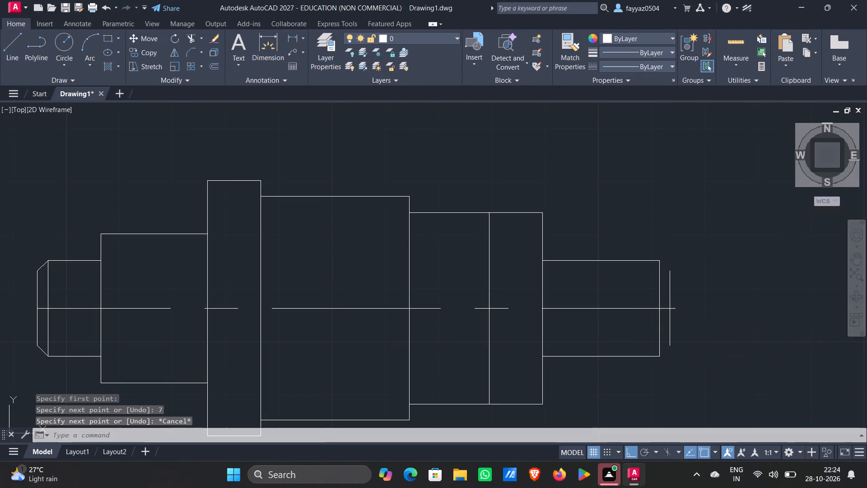
{"action": "left_click", "coordinate": [670, 271]}
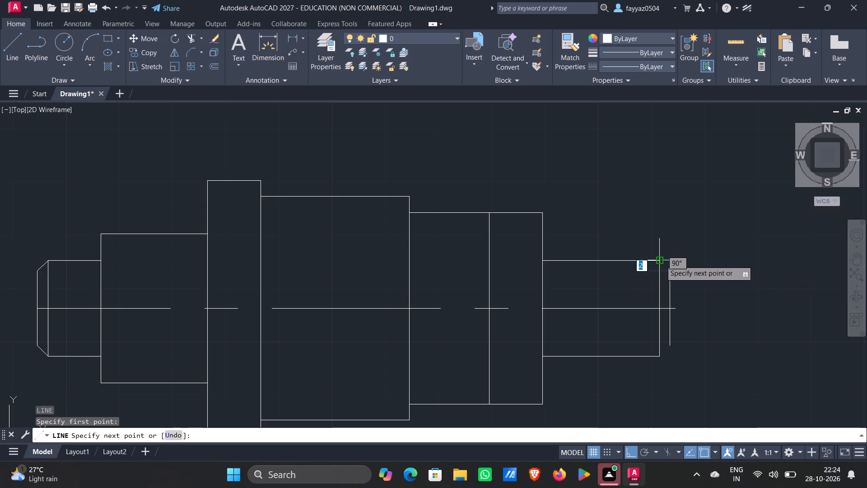
{"action": "left_click", "coordinate": [660, 260]}
{"action": "key", "text": "Escape"}
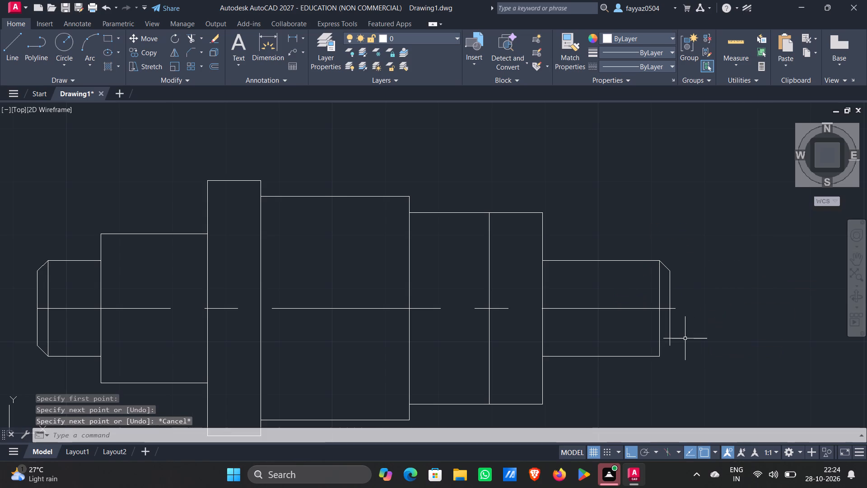
{"action": "key", "text": "l"}
{"action": "key", "text": "Return"}
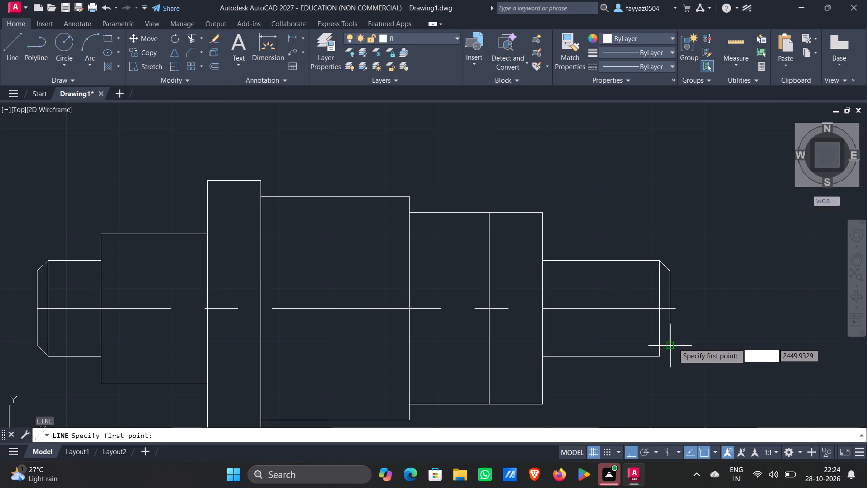
{"action": "left_click", "coordinate": [673, 343]}
{"action": "left_click", "coordinate": [662, 354]}
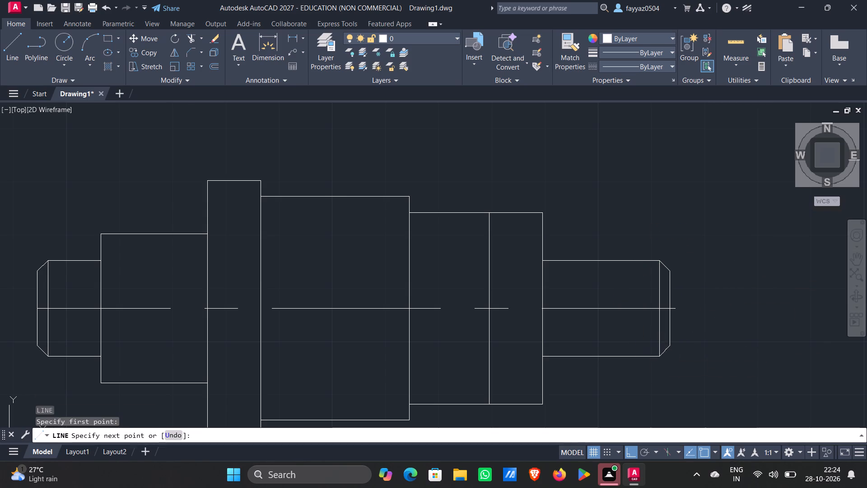
{"action": "key", "text": "Escape"}
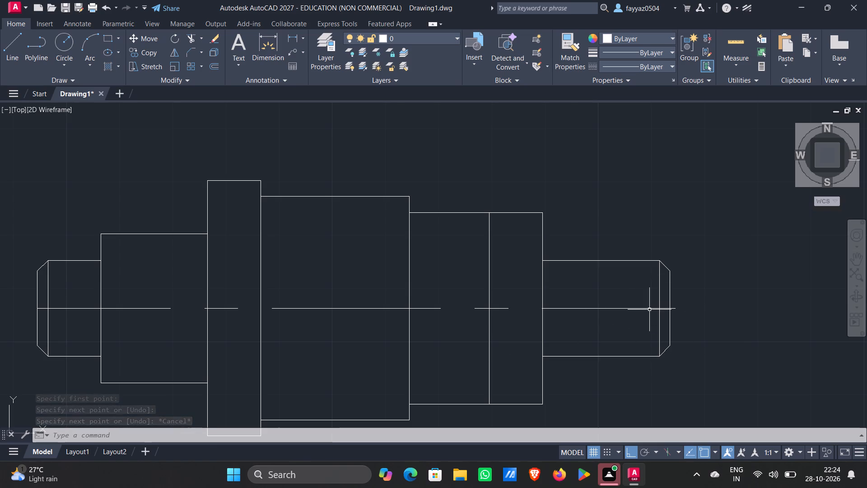
Delete the 2-unit construction line along the centerline between the sixth section's right edge and the end face.
{"action": "scroll", "coordinate": [649, 310], "scroll_direction": "up", "scroll_amount": 3}
{"action": "left_click", "coordinate": [714, 305]}
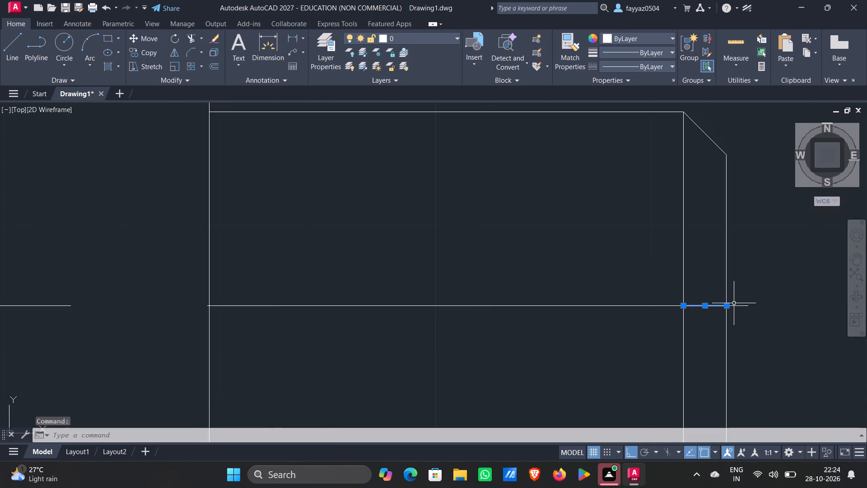
{"action": "key", "text": "Delete"}
Add a horizontal linear dimension for the shaft's overall length, from left to right end face, placed below the shaft.
{"action": "scroll", "coordinate": [577, 286], "scroll_direction": "down", "scroll_amount": 1}
{"action": "scroll", "coordinate": [538, 285], "scroll_direction": "down", "scroll_amount": 1}
{"action": "scroll", "coordinate": [359, 283], "scroll_direction": "down", "scroll_amount": 2}
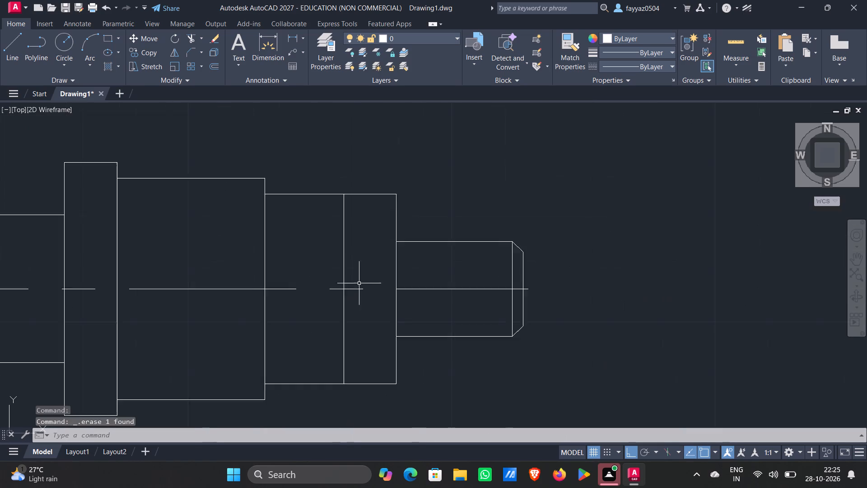
{"action": "scroll", "coordinate": [359, 283], "scroll_direction": "down", "scroll_amount": 1}
{"action": "middle_click_drag", "start_coordinate": [345, 280], "coordinate": [438, 278]}
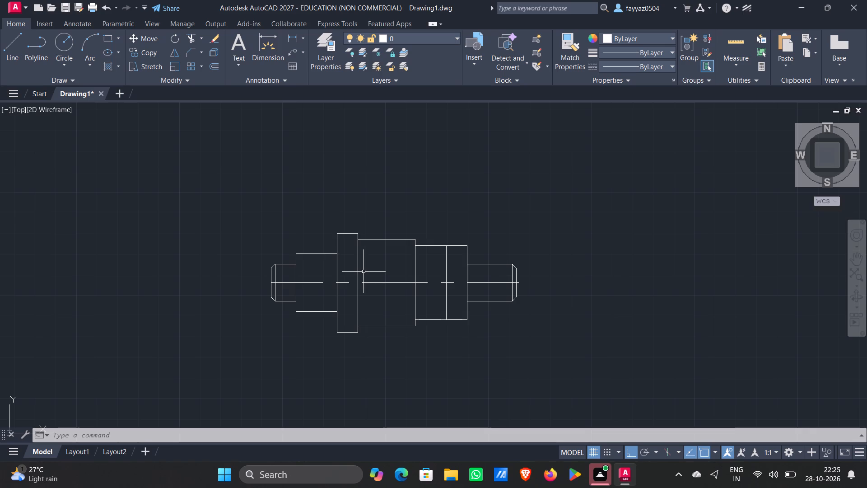
{"action": "type", "text": "dli"}
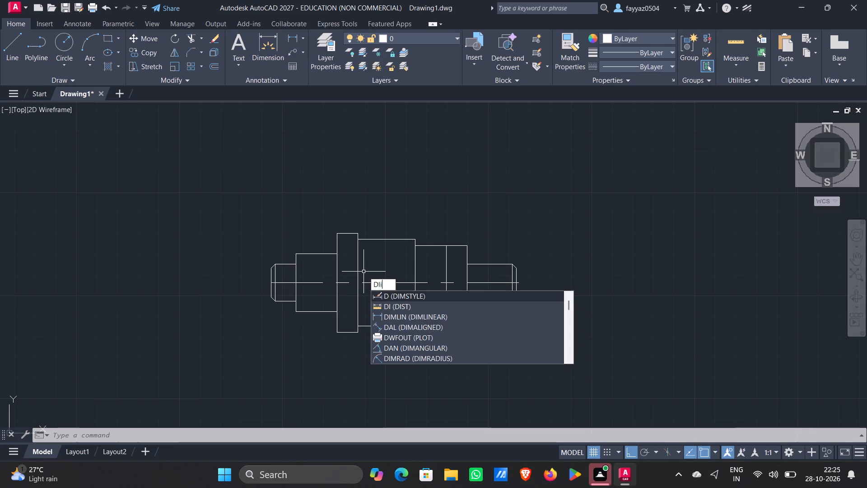
{"action": "key", "text": "Return"}
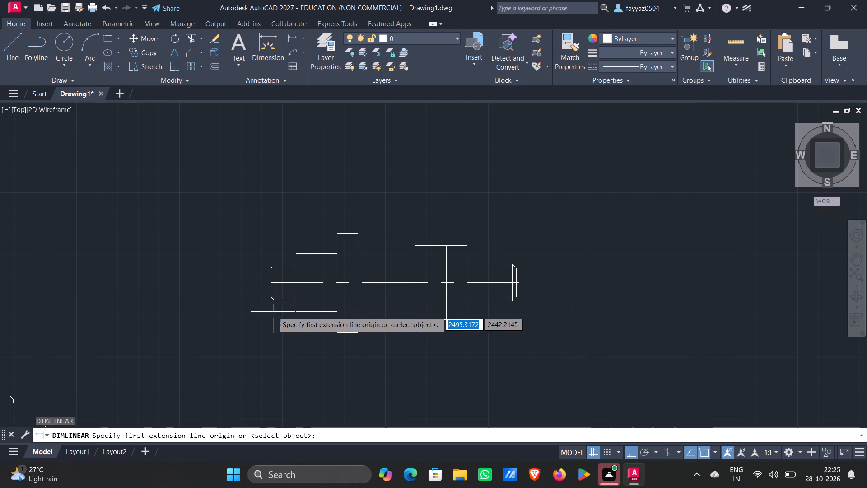
{"action": "left_click", "coordinate": [270, 297]}
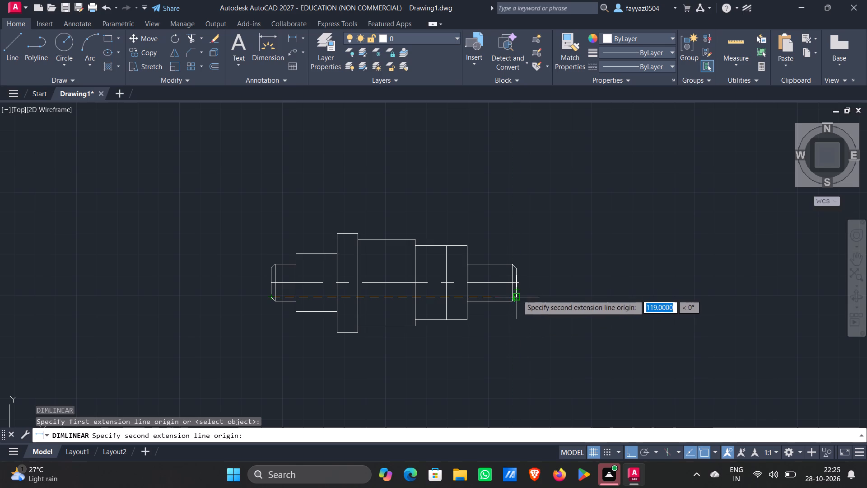
{"action": "scroll", "coordinate": [517, 296], "scroll_direction": "up", "scroll_amount": 2}
{"action": "left_click", "coordinate": [513, 299]}
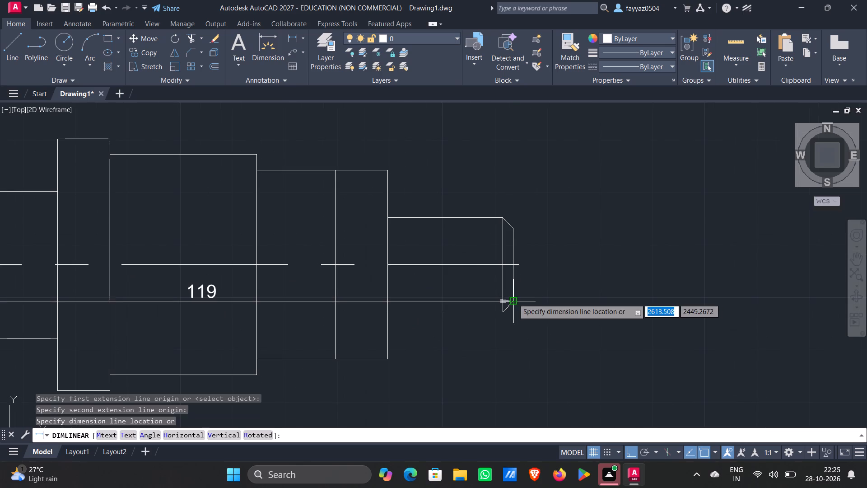
{"action": "middle_click_drag", "start_coordinate": [513, 299], "coordinate": [617, 275]}
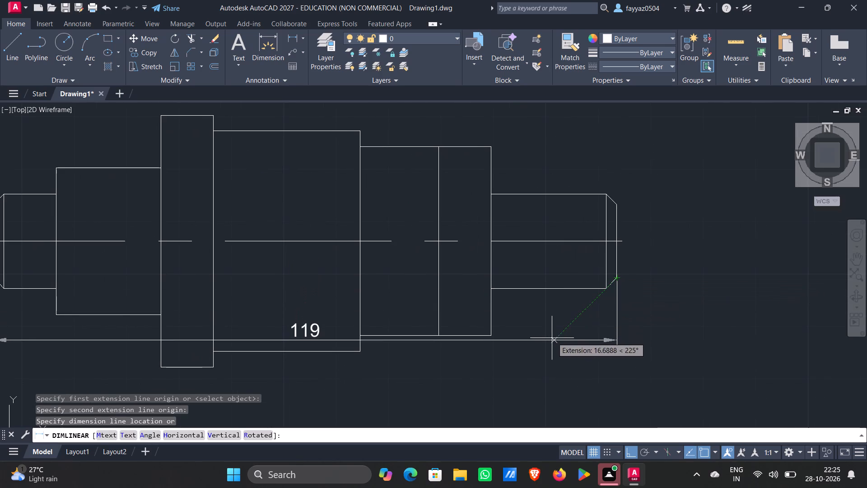
{"action": "middle_click_drag", "start_coordinate": [552, 338], "coordinate": [616, 283]}
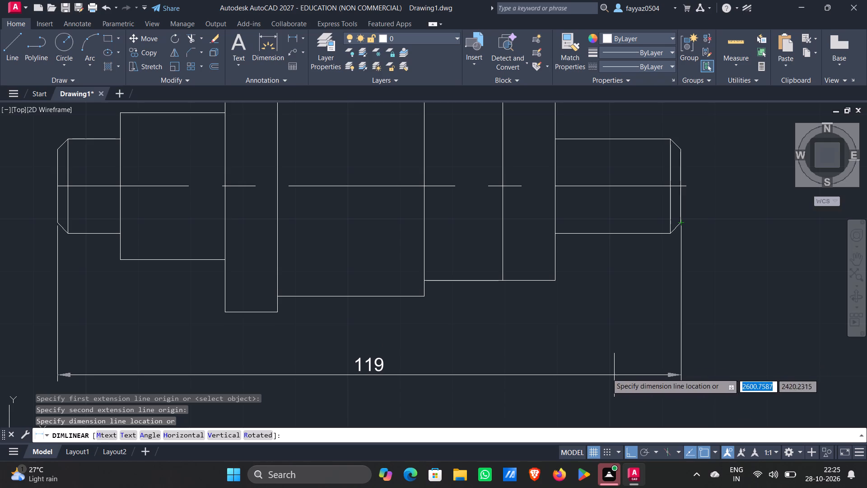
{"action": "left_click", "coordinate": [600, 362]}
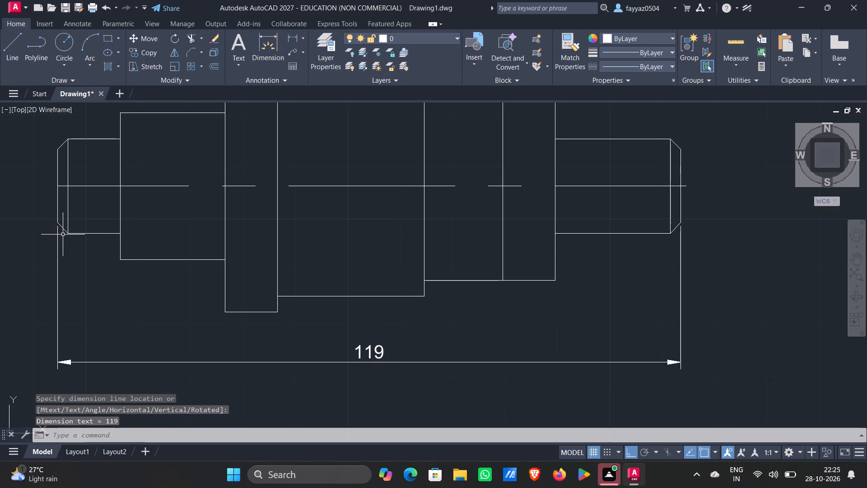
Add linear dimensions for the lengths of the first, second and third sections, aligned in a row above the overall dimension.
{"action": "key", "text": "space"}
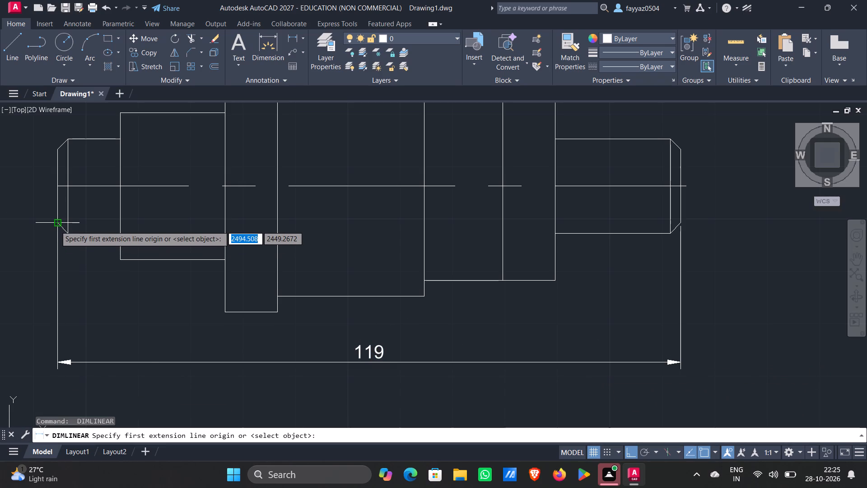
{"action": "left_click", "coordinate": [56, 225]}
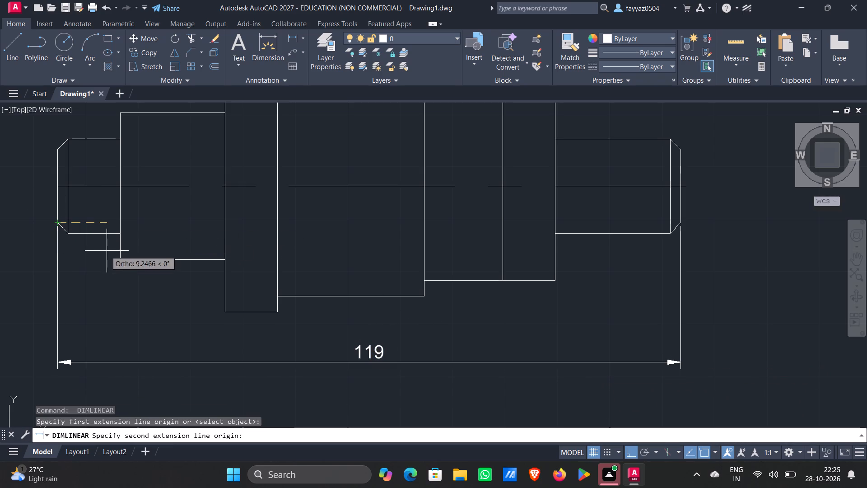
{"action": "left_click_drag", "start_coordinate": [117, 235], "coordinate": [118, 242]}
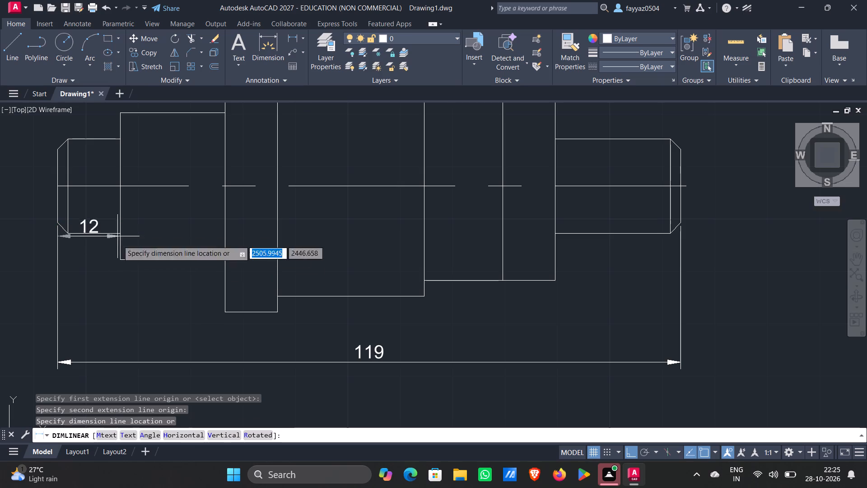
{"action": "left_click", "coordinate": [113, 342]}
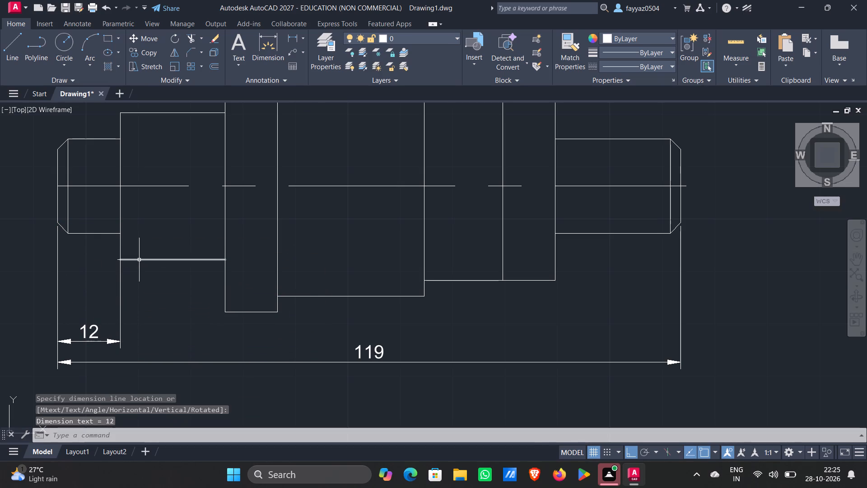
{"action": "key", "text": "space"}
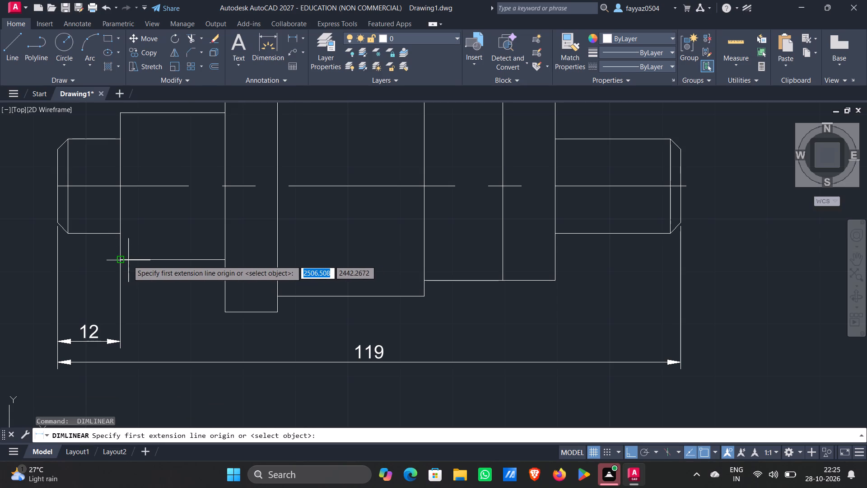
{"action": "left_click", "coordinate": [119, 260]}
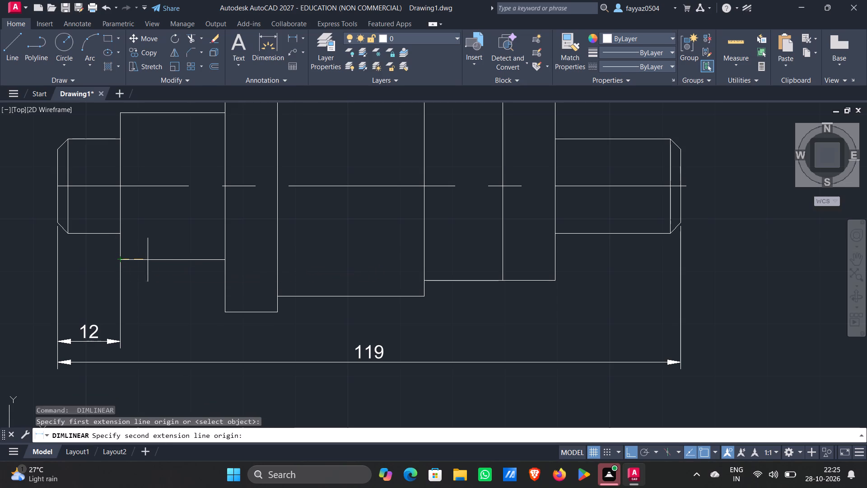
{"action": "left_click", "coordinate": [224, 258]}
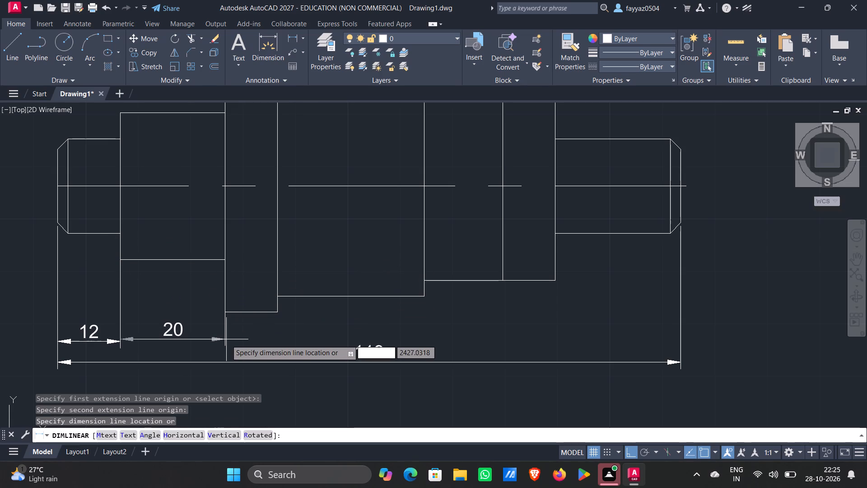
{"action": "left_click", "coordinate": [226, 341]}
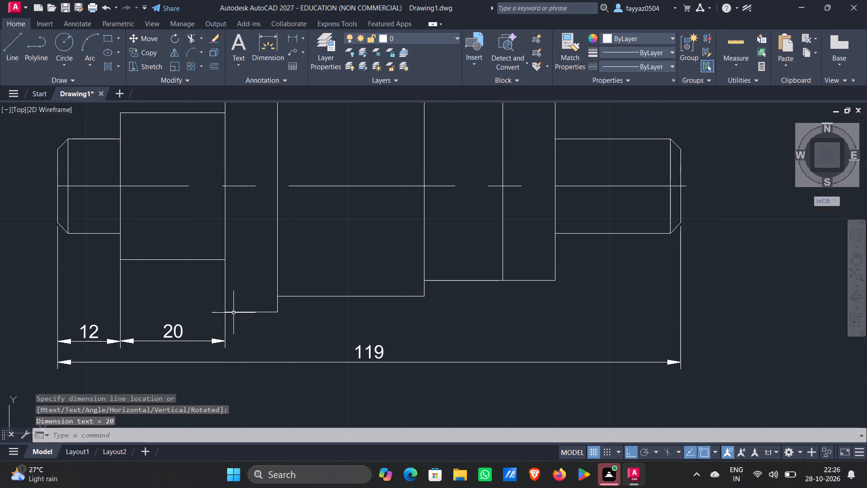
{"action": "key", "text": "space"}
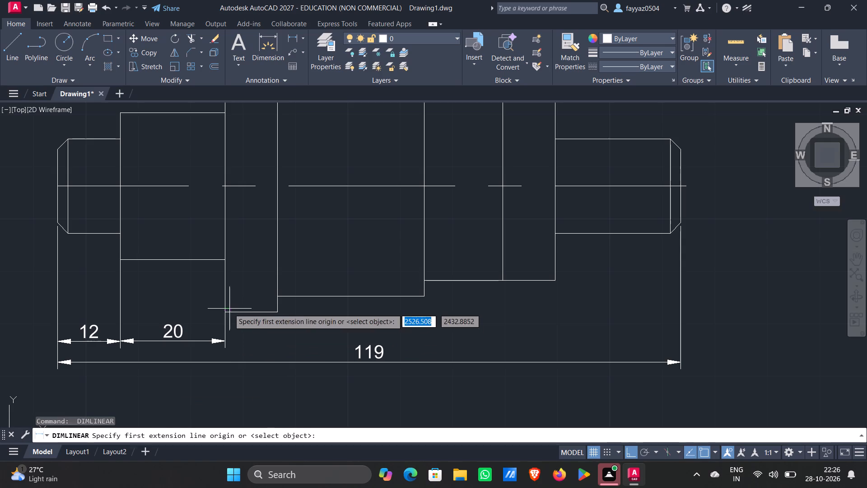
{"action": "left_click", "coordinate": [225, 310]}
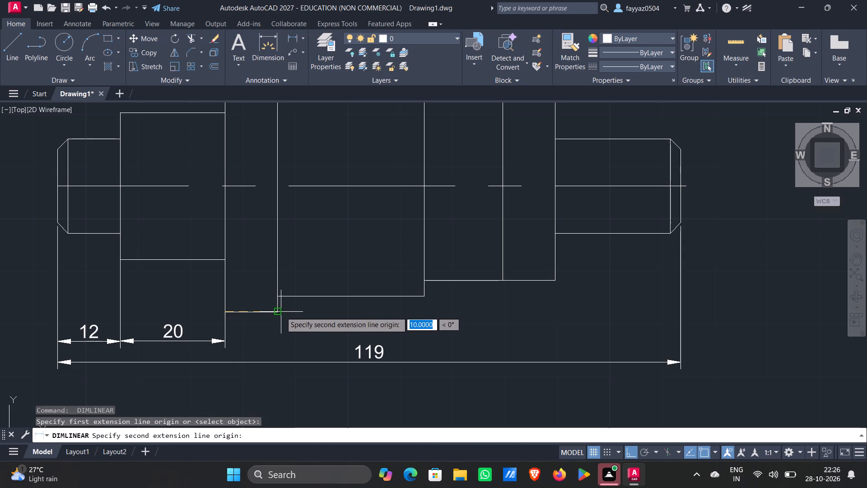
{"action": "left_click", "coordinate": [277, 312]}
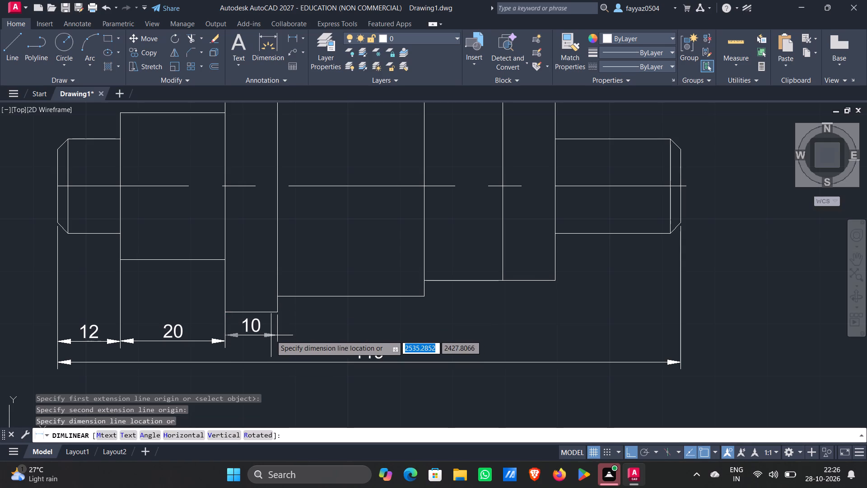
{"action": "left_click", "coordinate": [272, 340]}
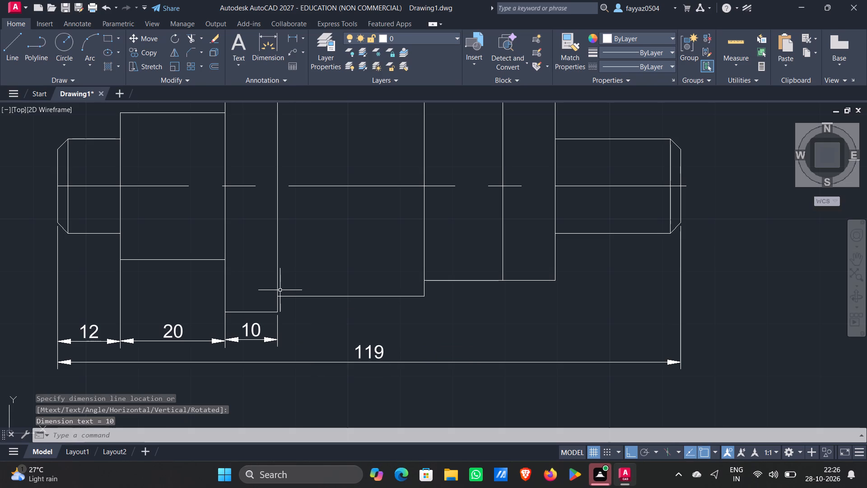
Move the overall length dimension farther below the shaft, clear of the row of section dimensions.
{"action": "left_click", "coordinate": [359, 361]}
{"action": "left_click_drag", "start_coordinate": [368, 354], "coordinate": [369, 394]}
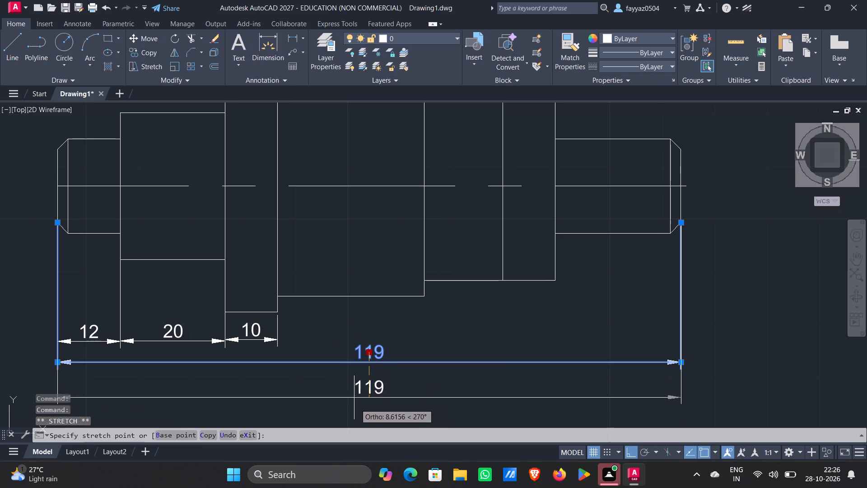
{"action": "left_click", "coordinate": [358, 412]}
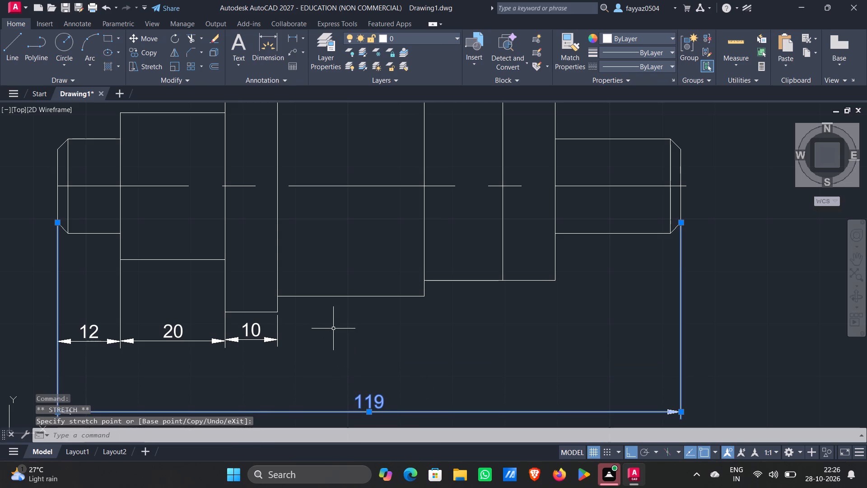
{"action": "key", "text": "Escape"}
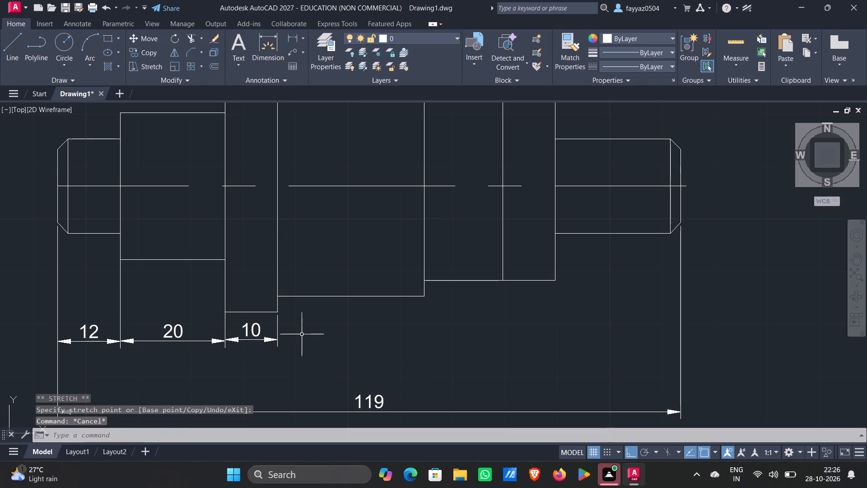
{"action": "scroll", "coordinate": [247, 334], "scroll_direction": "down", "scroll_amount": 1}
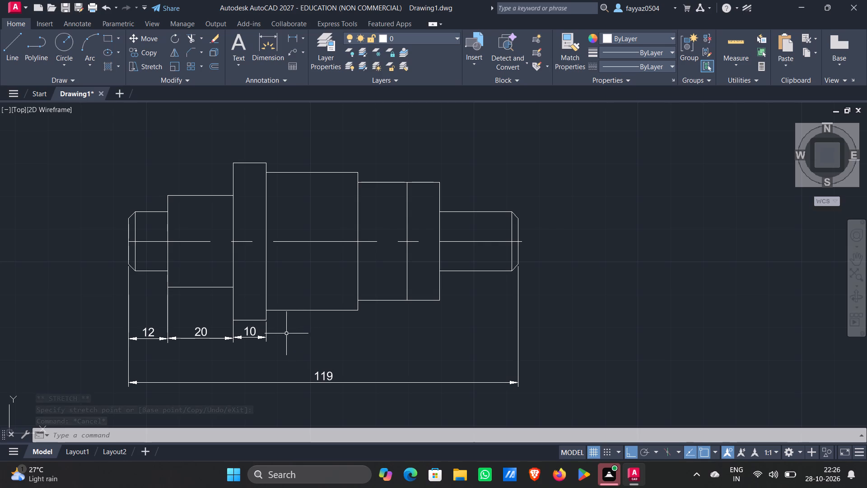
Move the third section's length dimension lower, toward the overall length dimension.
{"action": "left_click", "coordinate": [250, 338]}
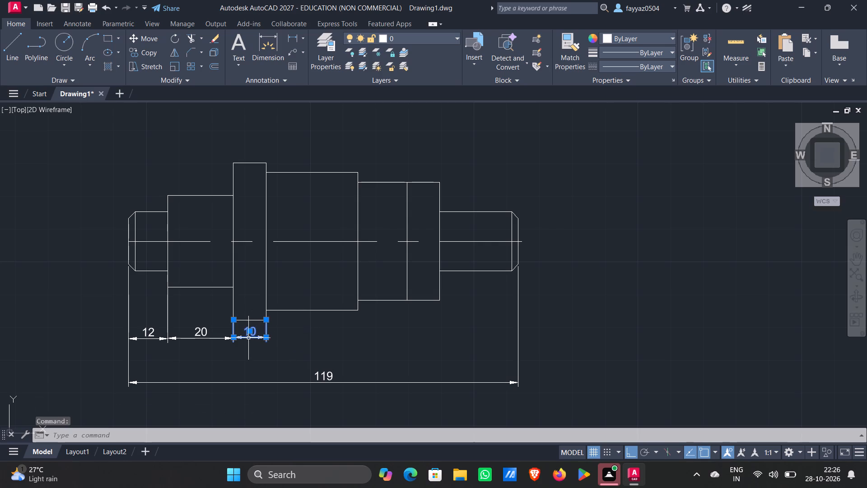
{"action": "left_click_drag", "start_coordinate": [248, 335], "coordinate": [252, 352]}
Delete the length dimensions of the first, second and third sections, keeping the overall dimension.
{"action": "left_click", "coordinate": [274, 347]}
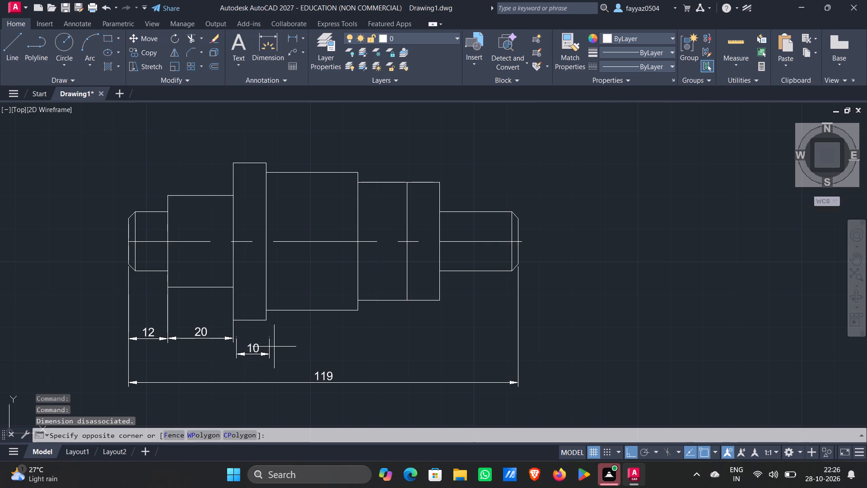
{"action": "left_click", "coordinate": [150, 331]}
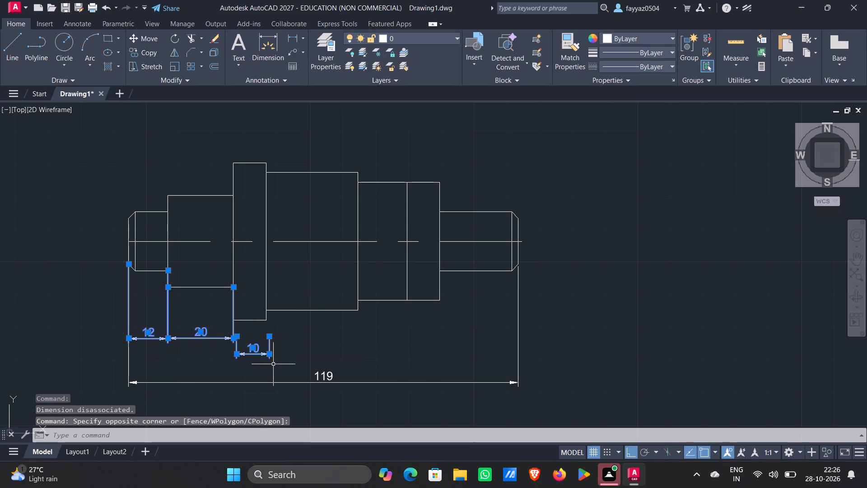
{"action": "key", "text": "Delete"}
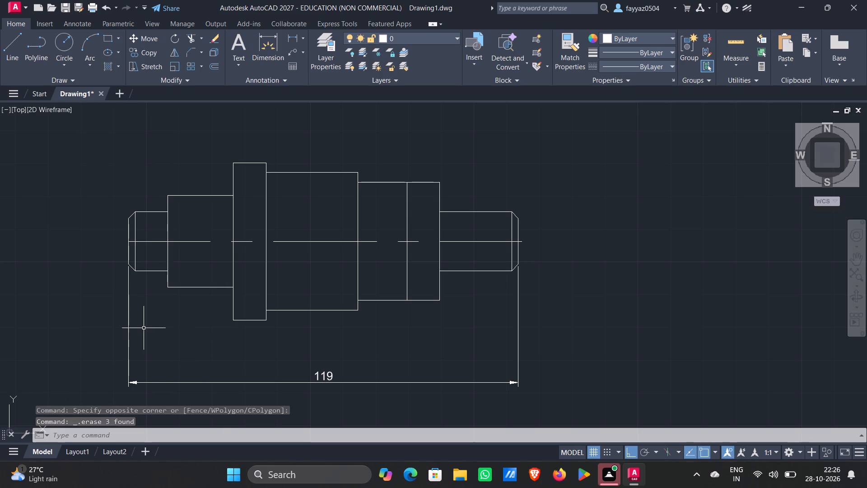
Add linear dimensions for the lengths of the first and second sections, aligned in a row just above the overall dimension.
{"action": "key", "text": "d"}
{"action": "key", "text": "l"}
{"action": "key", "text": "i"}
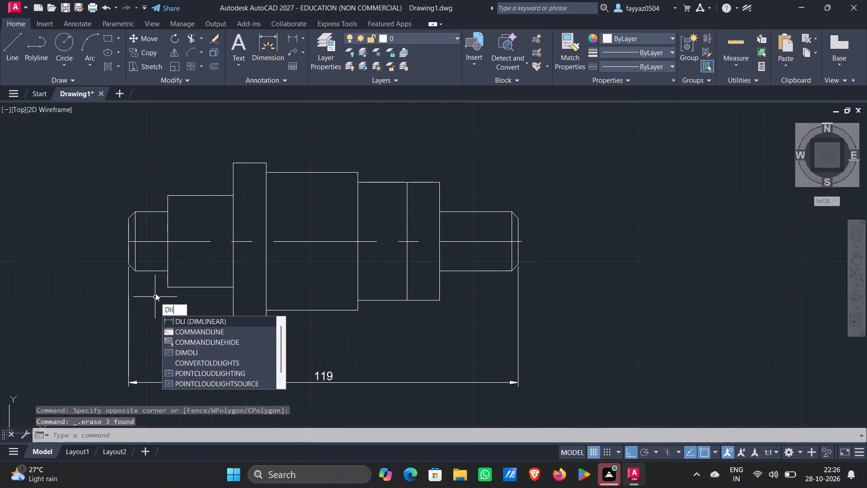
{"action": "key", "text": "Return"}
{"action": "left_click", "coordinate": [126, 266]}
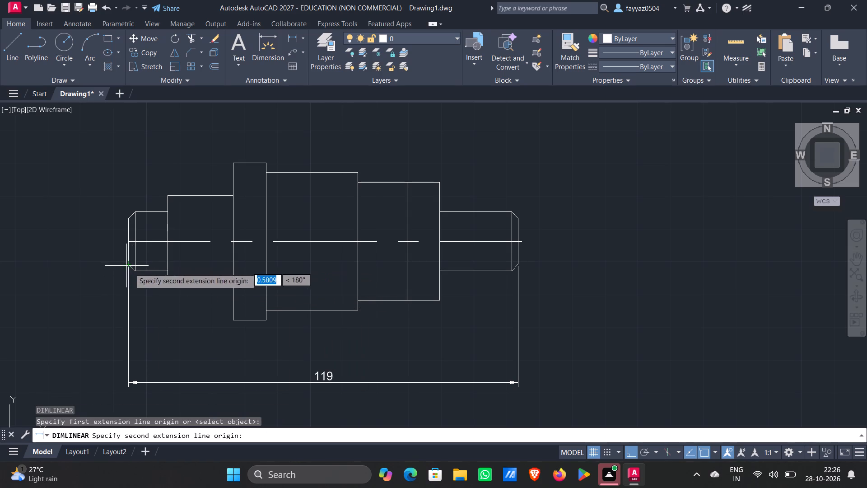
{"action": "left_click", "coordinate": [171, 269]}
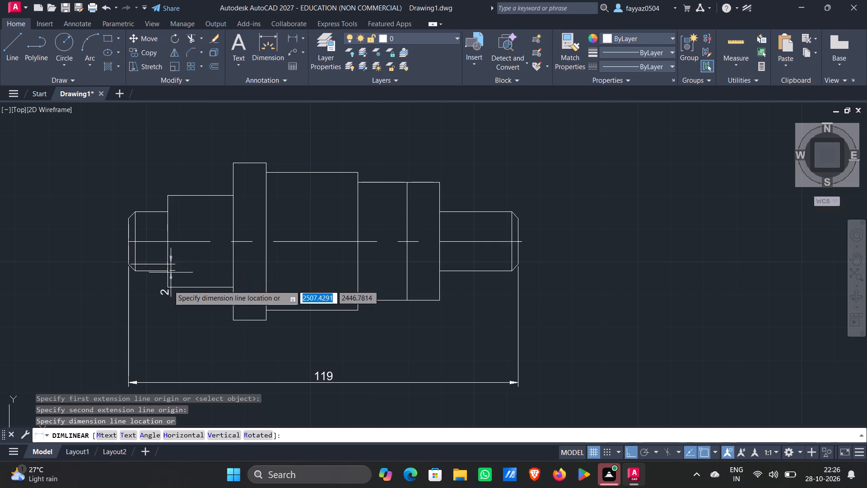
{"action": "left_click", "coordinate": [150, 357]}
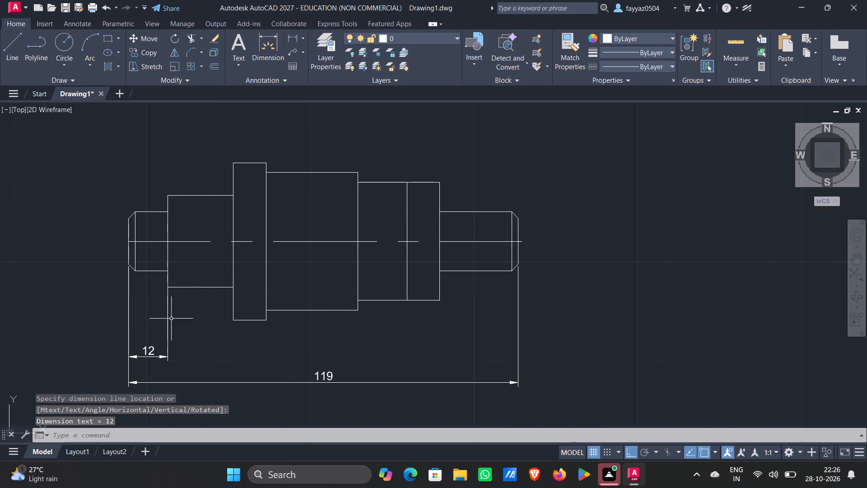
{"action": "key", "text": "space"}
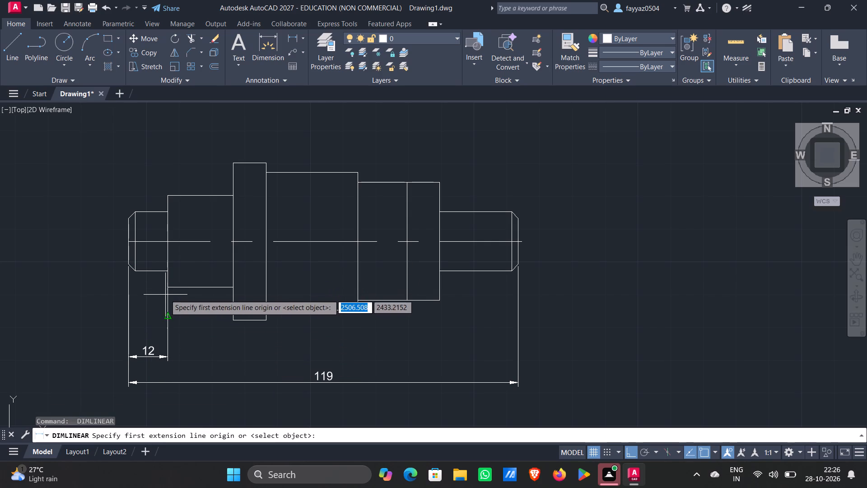
{"action": "left_click", "coordinate": [168, 290]}
{"action": "left_click", "coordinate": [230, 287]}
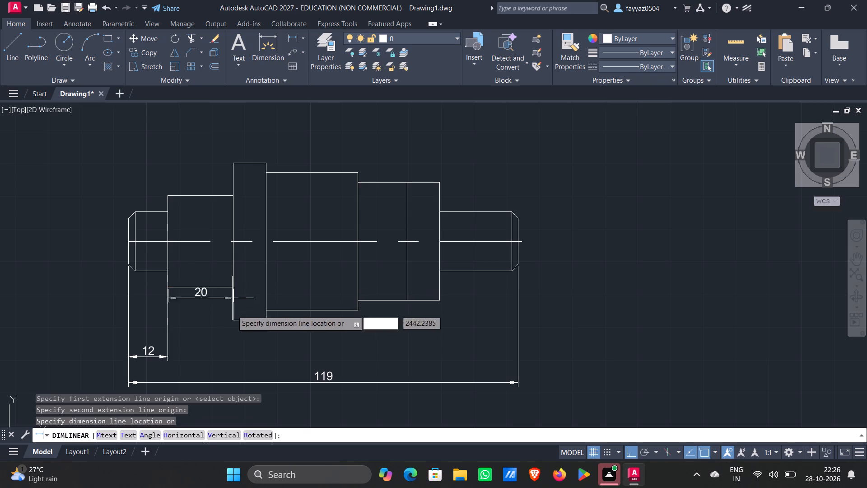
{"action": "left_click", "coordinate": [230, 357]}
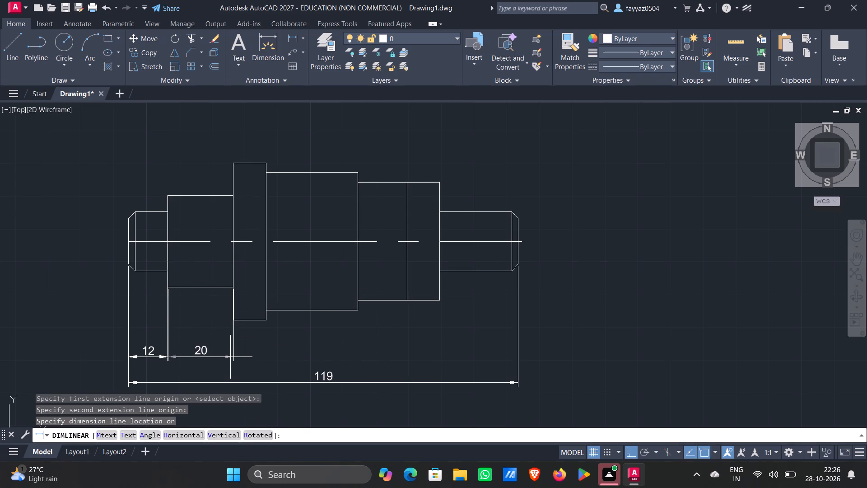
Add linear dimensions for the lengths of the third, fourth and fifth sections, aligned with the existing row of section dimensions.
{"action": "key", "text": "space"}
{"action": "left_click", "coordinate": [233, 320]}
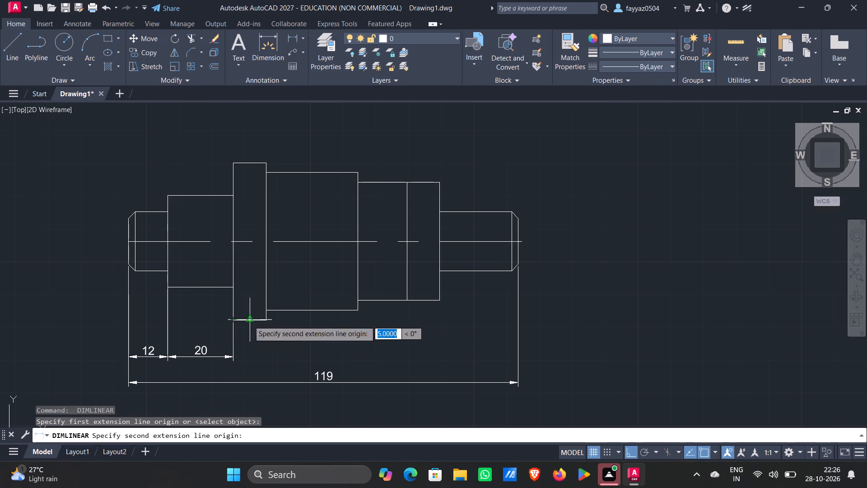
{"action": "left_click", "coordinate": [263, 322]}
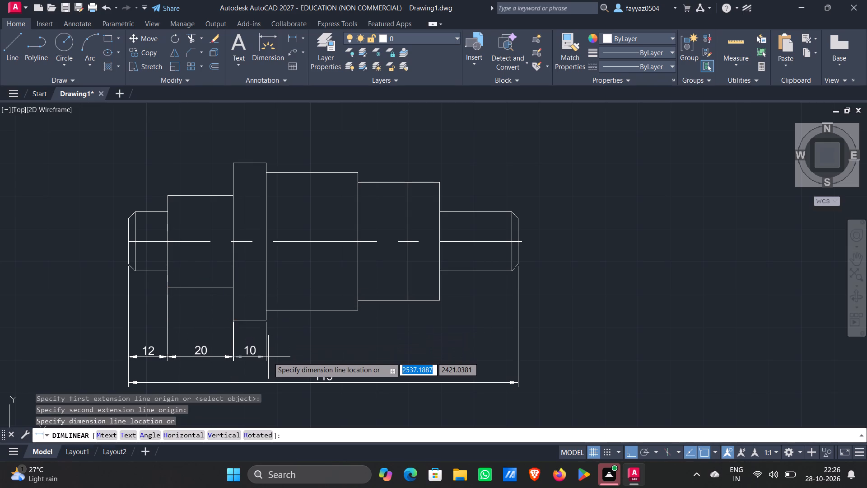
{"action": "left_click", "coordinate": [268, 357]}
{"action": "key", "text": "space"}
{"action": "left_click", "coordinate": [267, 311]}
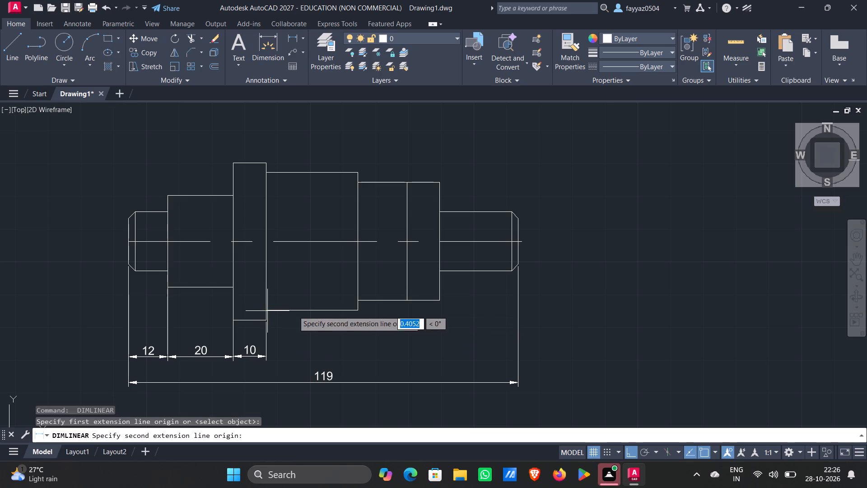
{"action": "left_click", "coordinate": [358, 311]}
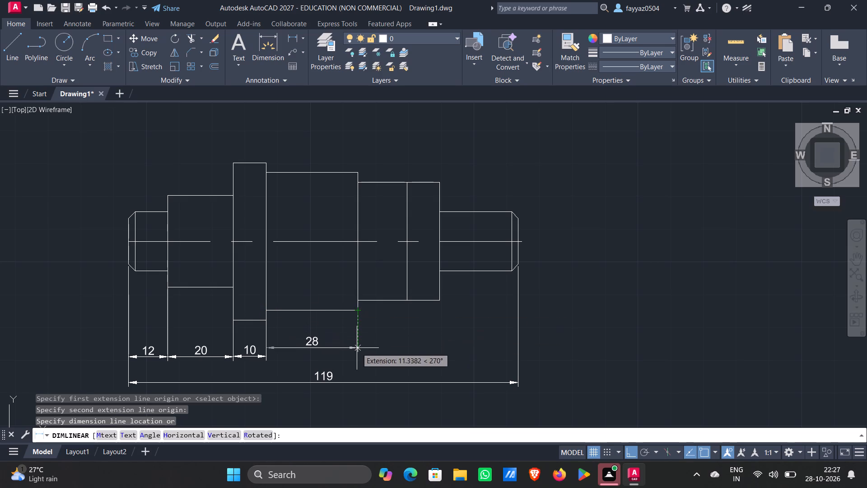
{"action": "left_click", "coordinate": [357, 357]}
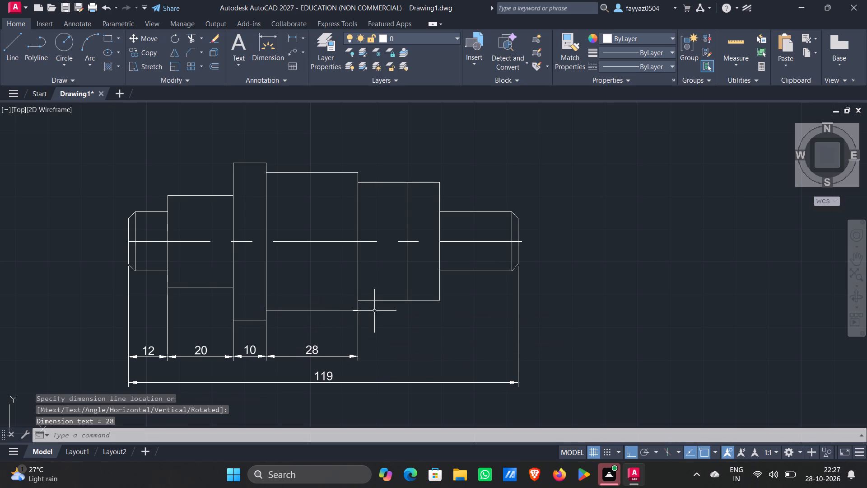
{"action": "key", "text": "space"}
{"action": "left_click", "coordinate": [355, 303]}
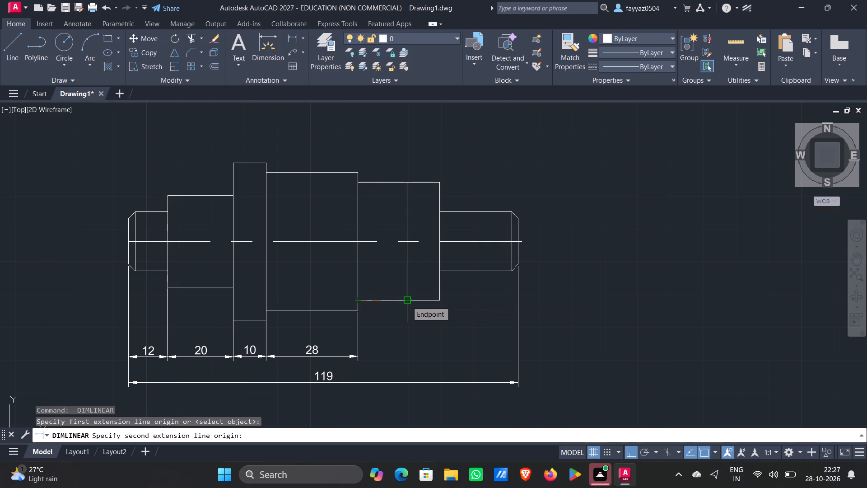
{"action": "left_click", "coordinate": [441, 300]}
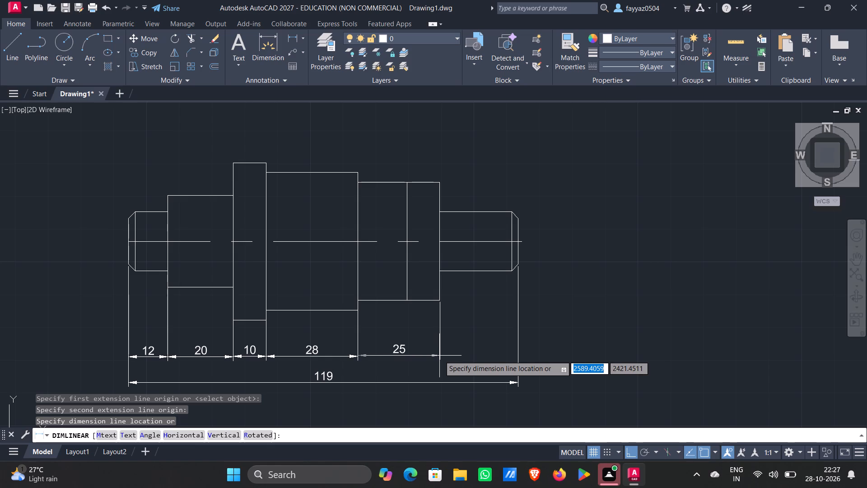
{"action": "left_click", "coordinate": [439, 357]}
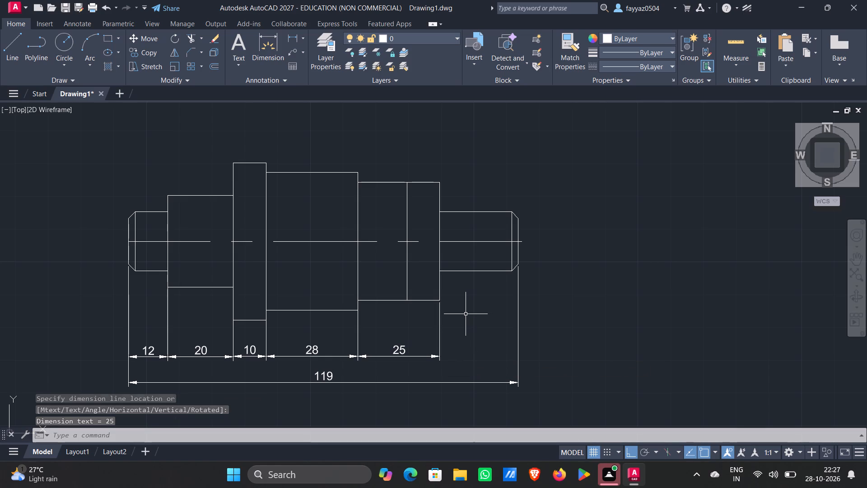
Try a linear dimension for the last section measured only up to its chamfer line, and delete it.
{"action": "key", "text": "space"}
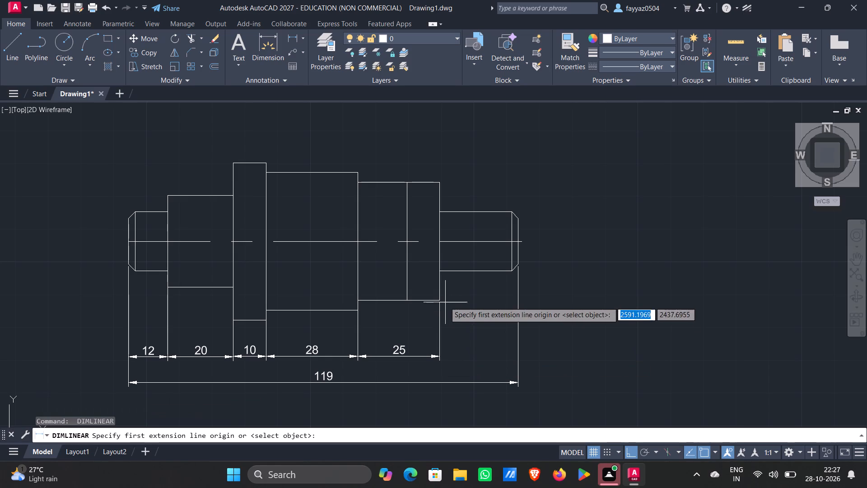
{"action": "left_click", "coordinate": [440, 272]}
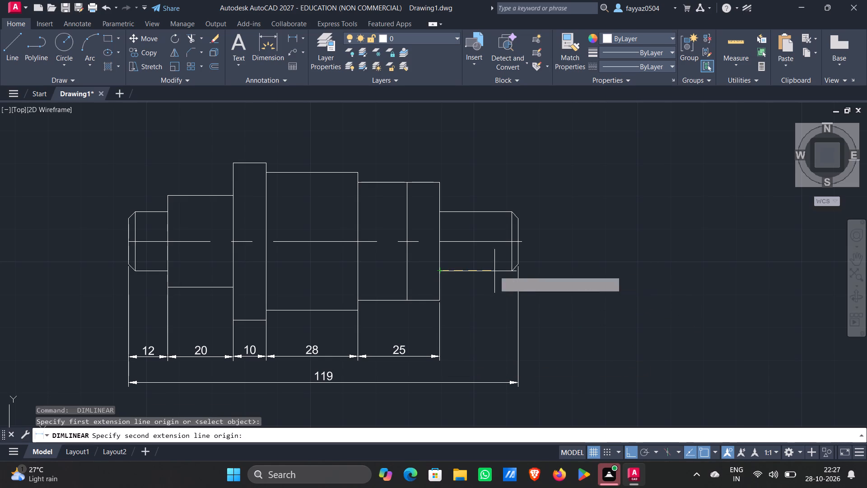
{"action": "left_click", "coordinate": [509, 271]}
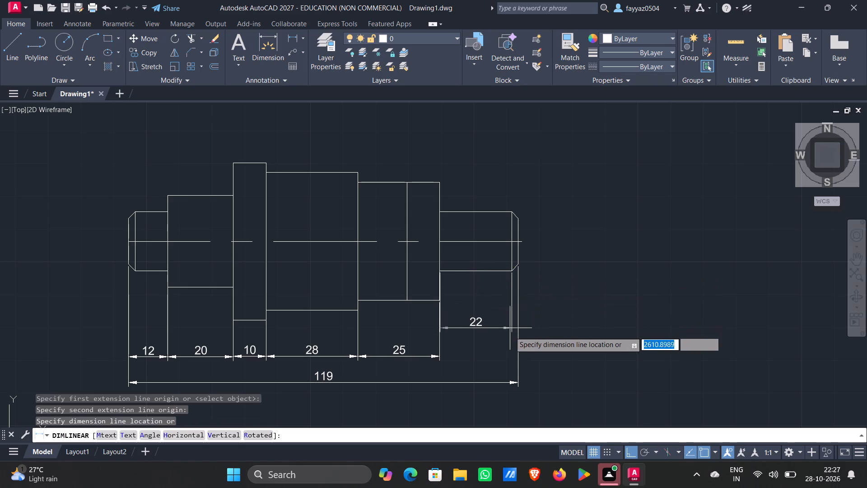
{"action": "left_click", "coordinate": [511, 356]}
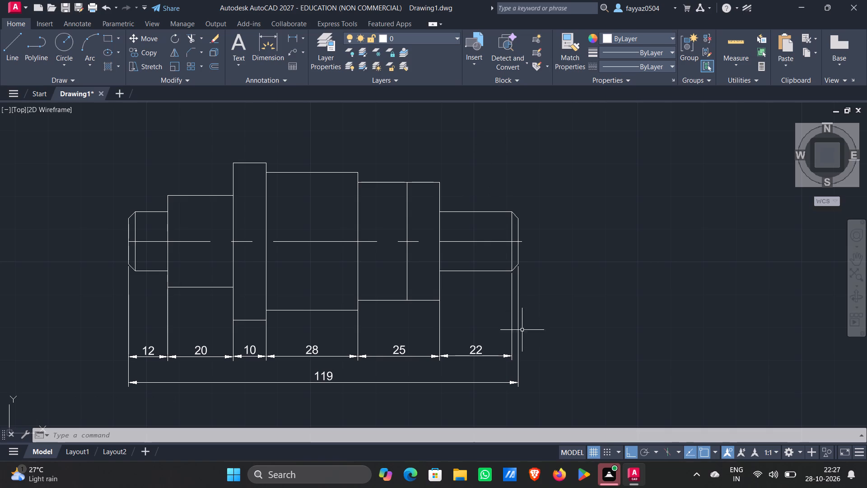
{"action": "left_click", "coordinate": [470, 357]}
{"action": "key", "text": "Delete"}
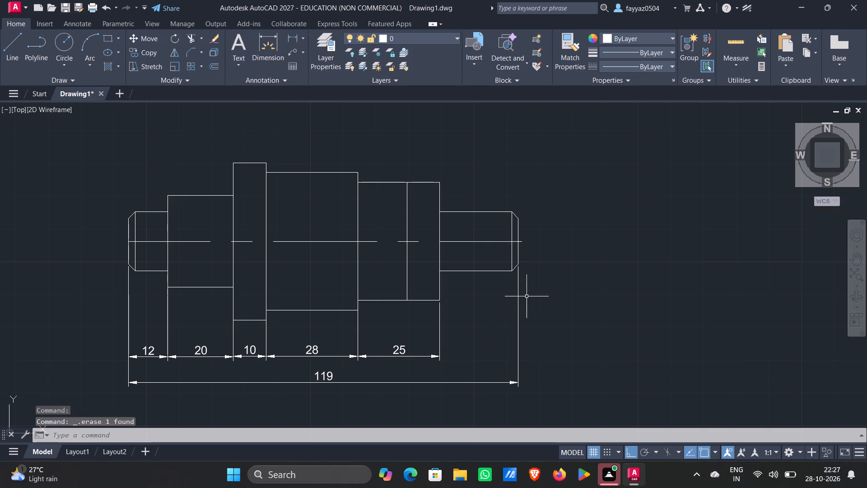
Use Stretch to shift the vertical chamfer line at the shaft's right end 2 units to the left.
{"action": "scroll", "coordinate": [514, 275], "scroll_direction": "up", "scroll_amount": 2}
{"action": "middle_click_drag", "start_coordinate": [495, 264], "coordinate": [509, 298]}
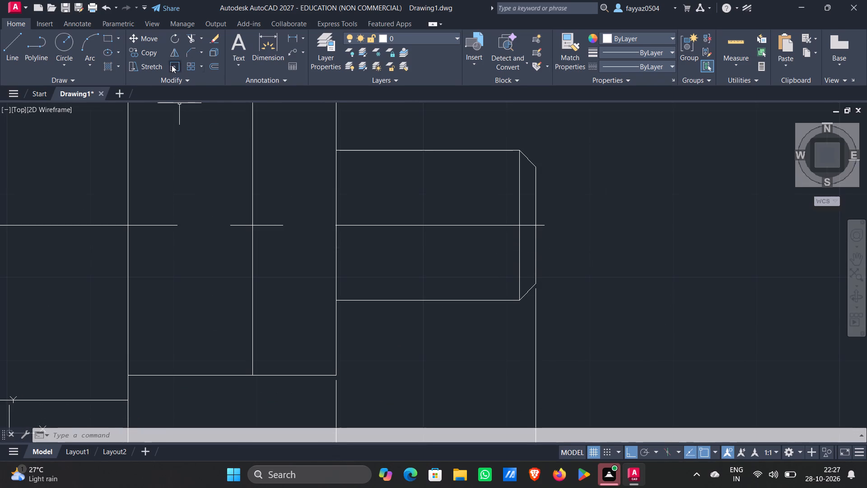
{"action": "left_click", "coordinate": [156, 67]}
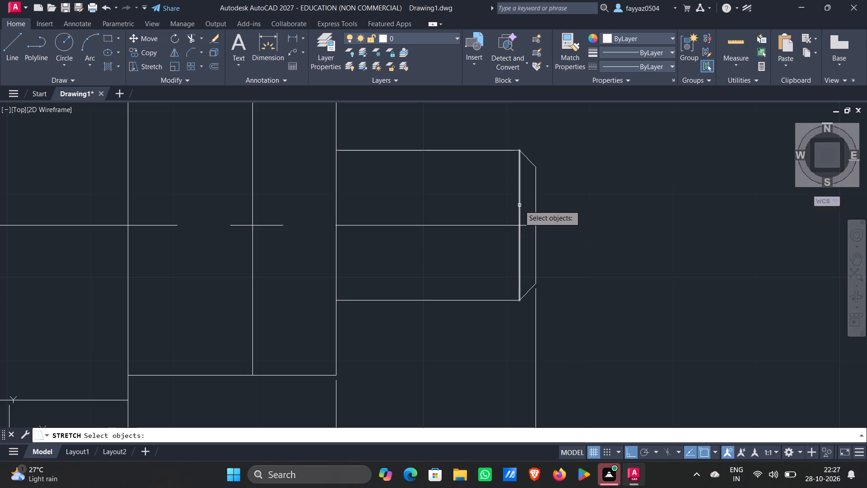
{"action": "left_click", "coordinate": [519, 205]}
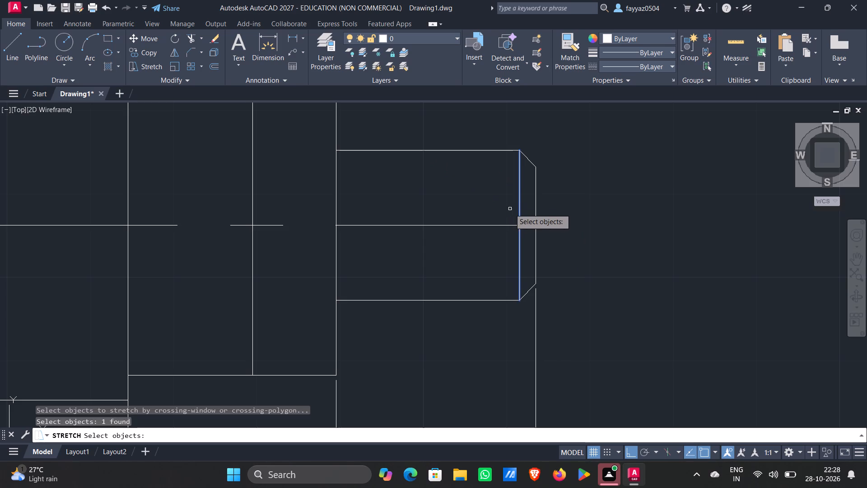
{"action": "key", "text": "Return"}
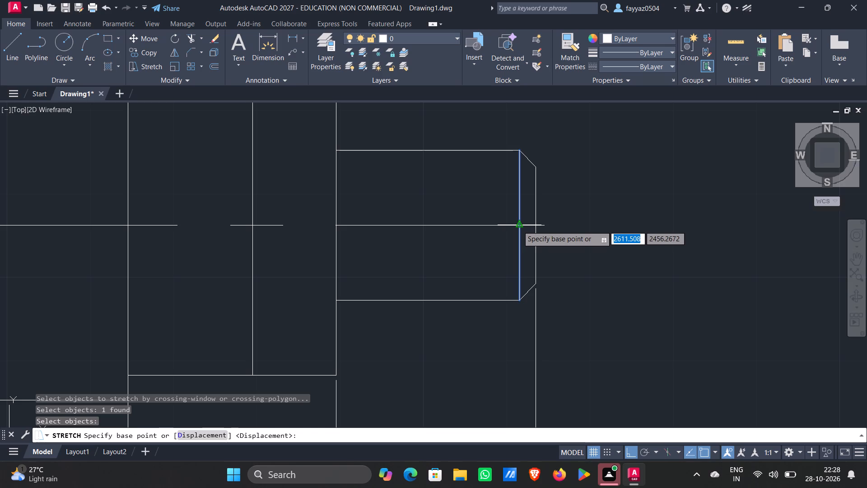
{"action": "left_click", "coordinate": [518, 226]}
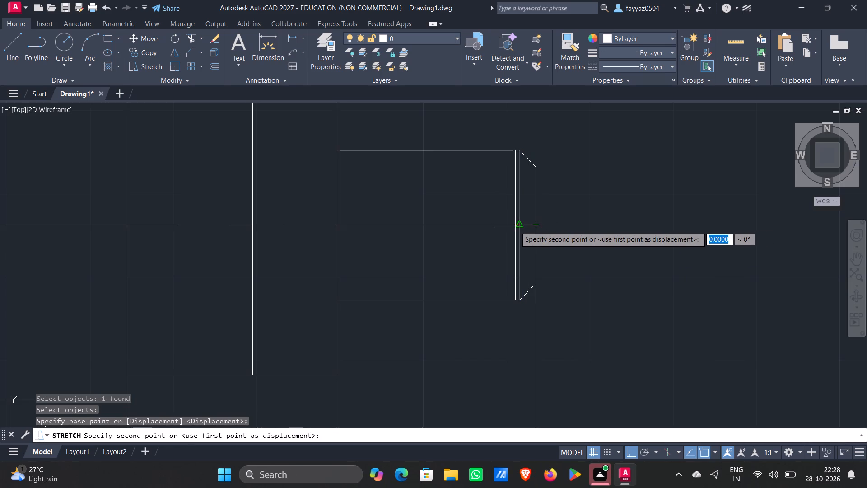
{"action": "key", "text": "2"}
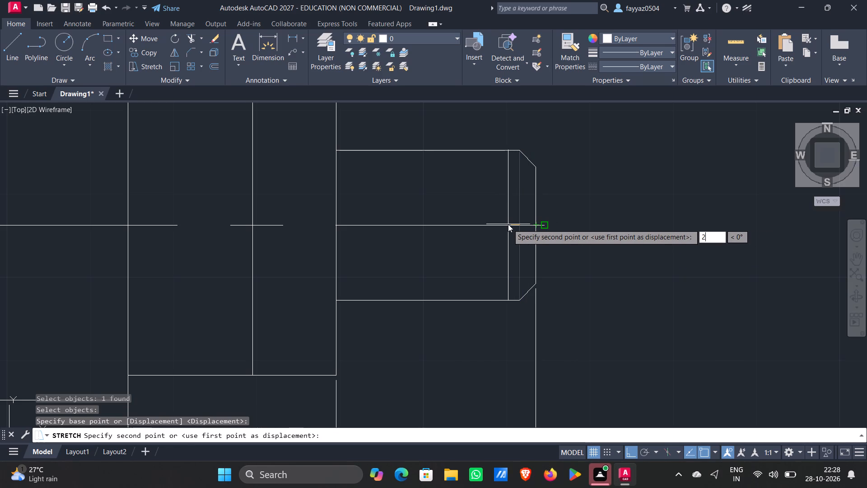
{"action": "key", "text": "Return"}
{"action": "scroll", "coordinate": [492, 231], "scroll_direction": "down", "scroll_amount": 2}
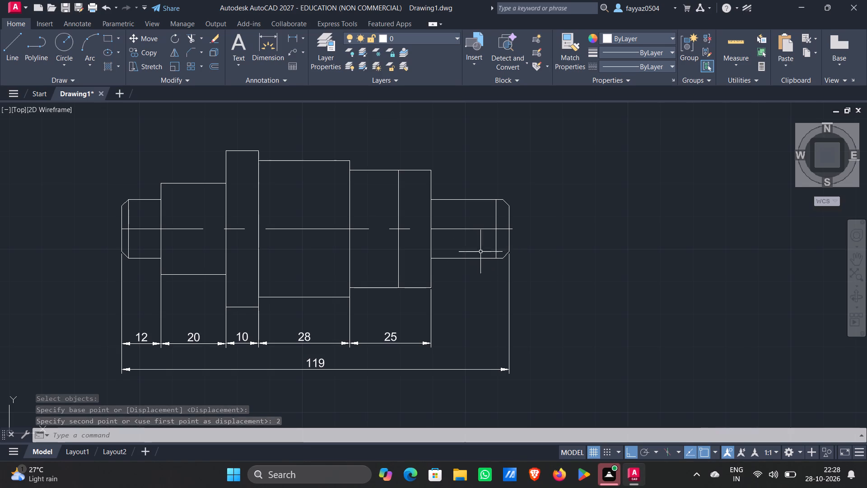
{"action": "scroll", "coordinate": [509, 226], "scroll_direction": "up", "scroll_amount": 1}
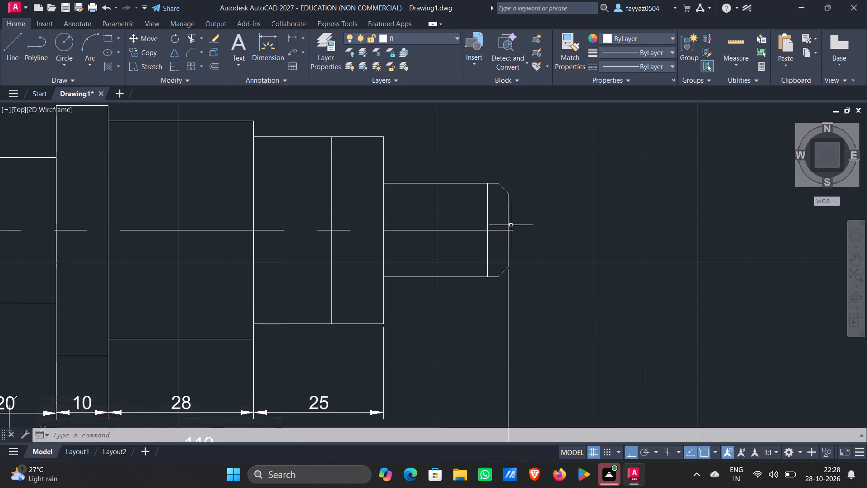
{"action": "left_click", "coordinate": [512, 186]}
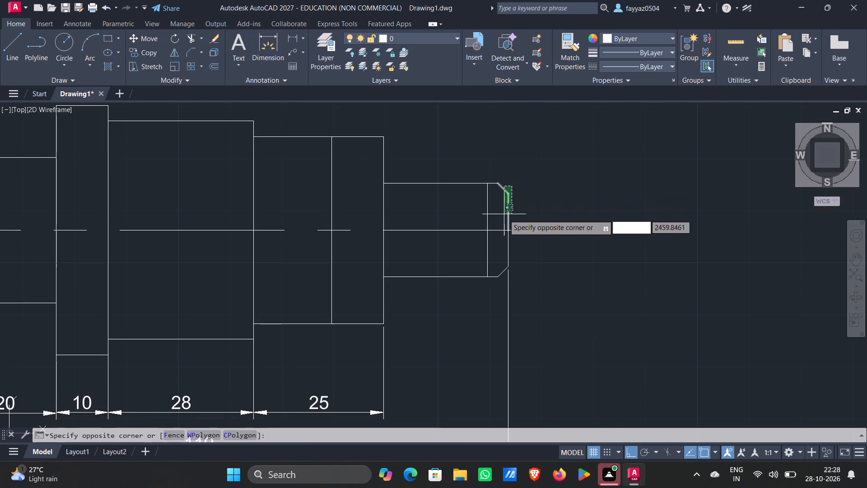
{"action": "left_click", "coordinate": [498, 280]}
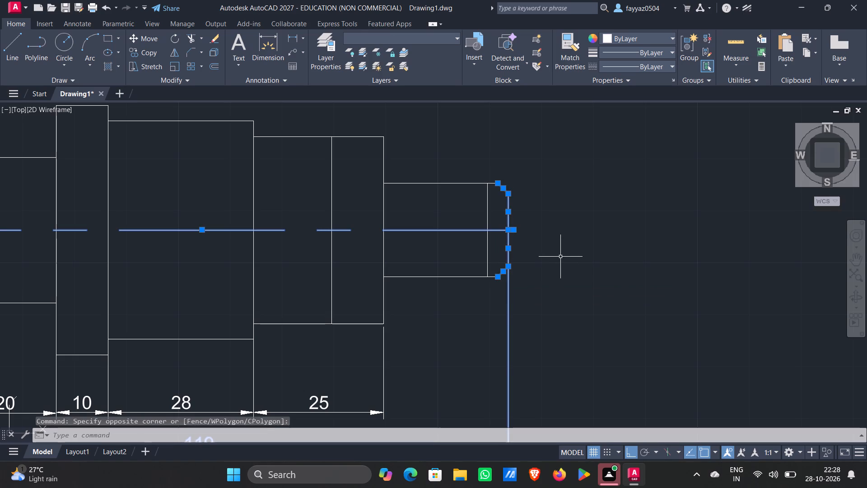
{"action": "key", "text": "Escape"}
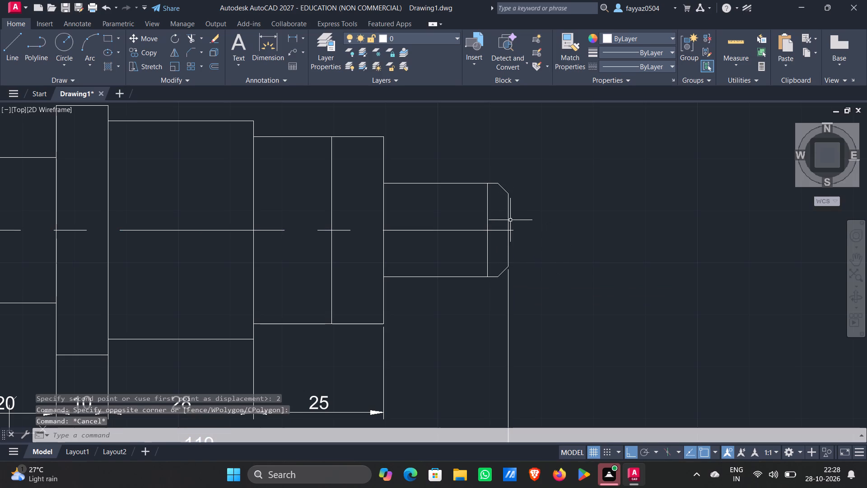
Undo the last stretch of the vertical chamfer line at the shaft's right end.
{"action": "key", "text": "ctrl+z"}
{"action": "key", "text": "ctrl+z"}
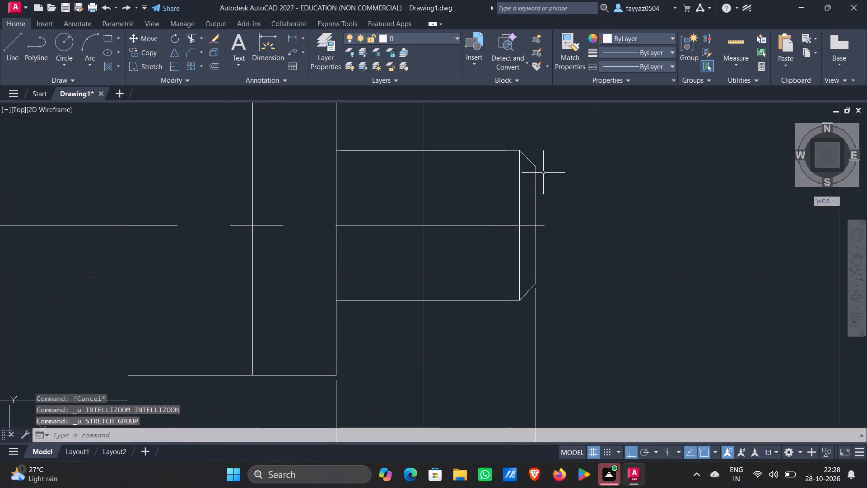
Erase the last section's outline: the vertical chamfer line, both end-face lines, both chamfer lines and the two horizontal edges.
{"action": "left_click", "coordinate": [520, 204]}
{"action": "left_click", "coordinate": [537, 194]}
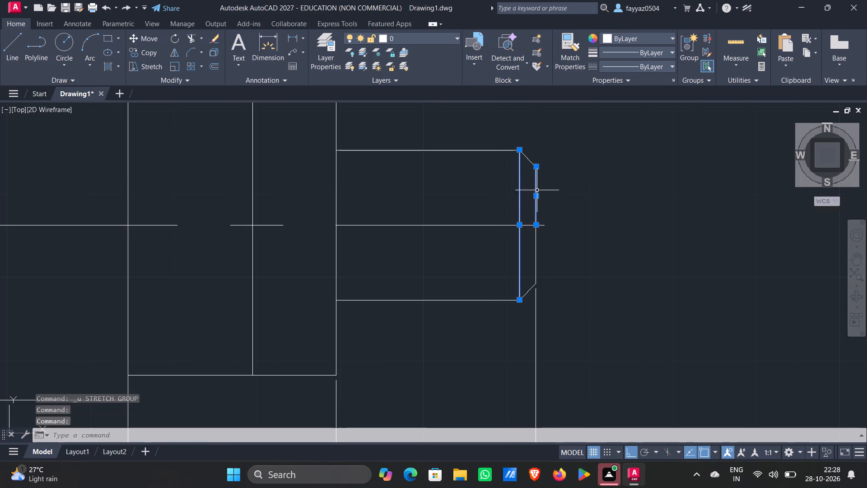
{"action": "left_click", "coordinate": [531, 161]}
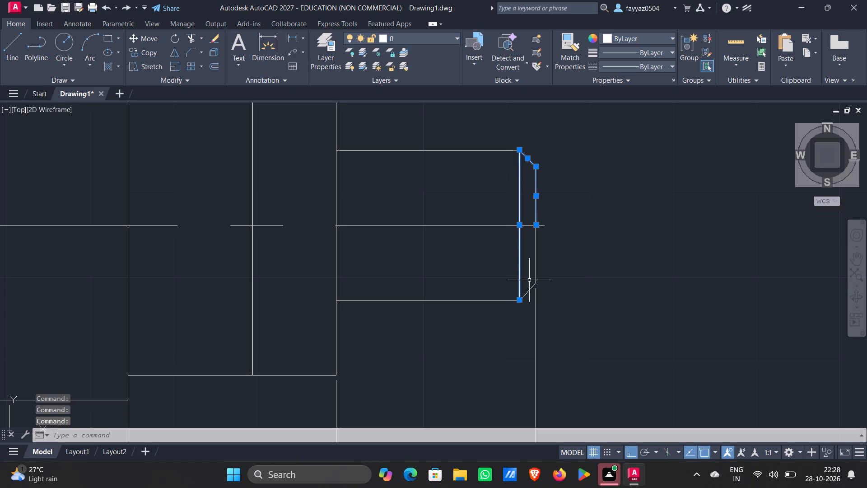
{"action": "left_click", "coordinate": [530, 290]}
{"action": "left_click", "coordinate": [536, 252]}
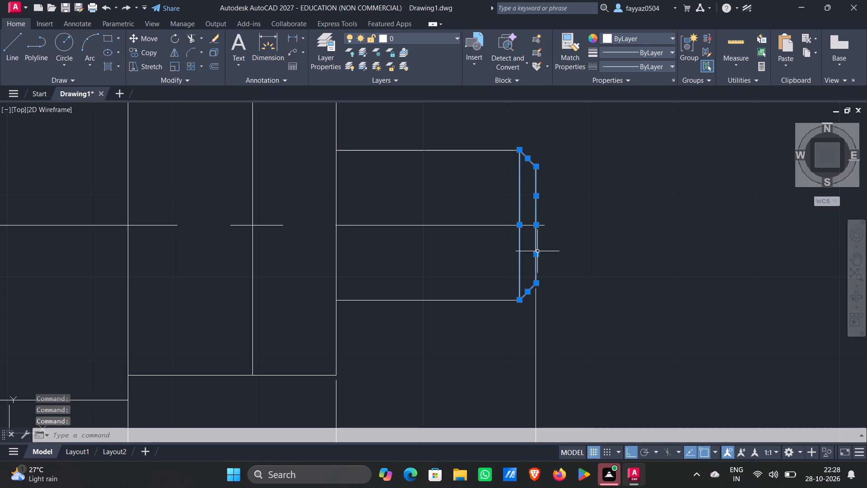
{"action": "key", "text": "Delete"}
{"action": "scroll", "coordinate": [513, 217], "scroll_direction": "down", "scroll_amount": 1}
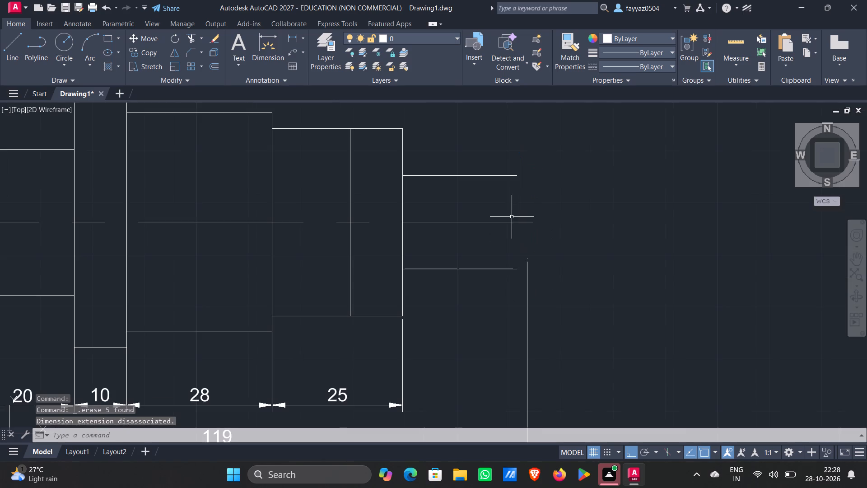
{"action": "middle_click_drag", "start_coordinate": [504, 217], "coordinate": [512, 237]}
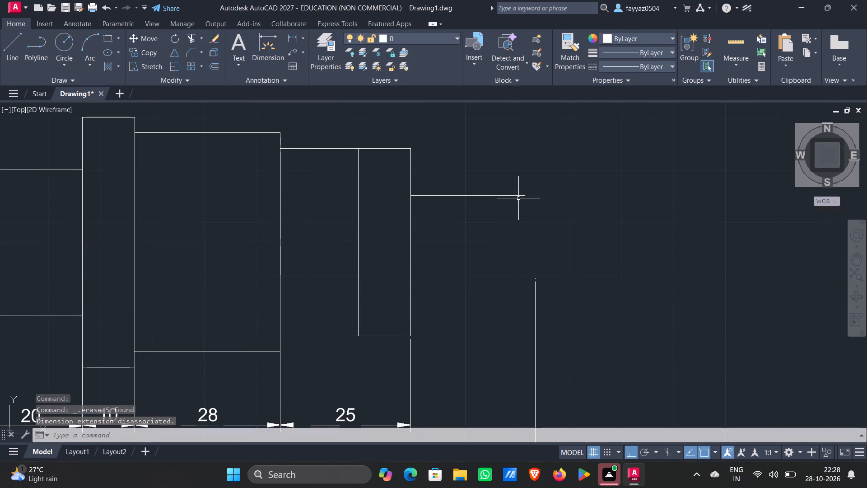
{"action": "left_click", "coordinate": [515, 196]}
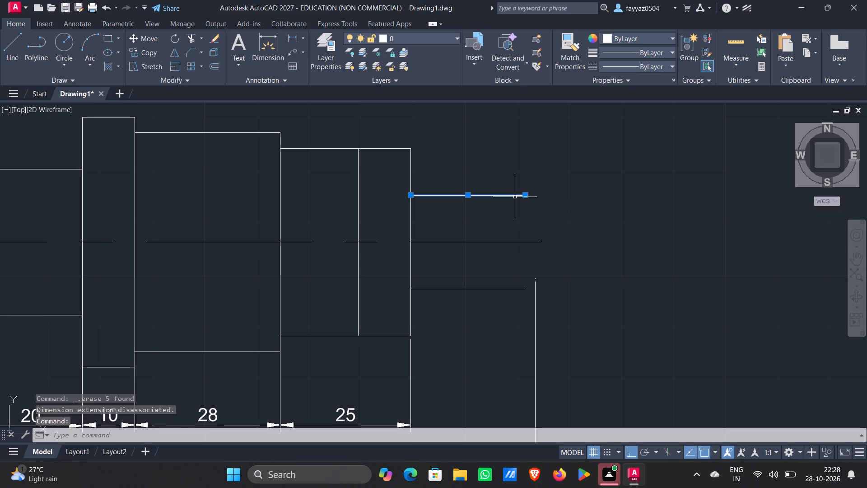
{"action": "left_click", "coordinate": [505, 288]}
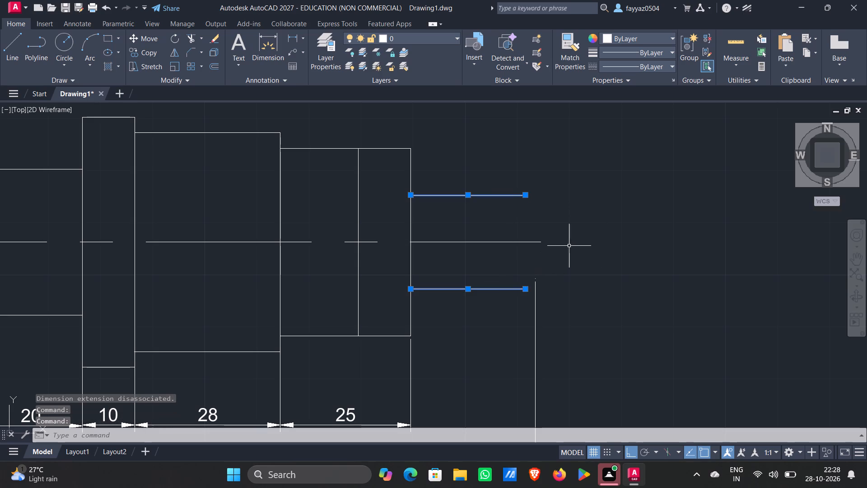
{"action": "key", "text": "Delete"}
Redraw the last section as lines 20 long and 18 high, starting level with the first section's top edge and returning to the adjacent shoulder.
{"action": "key", "text": "l"}
{"action": "key", "text": "Return"}
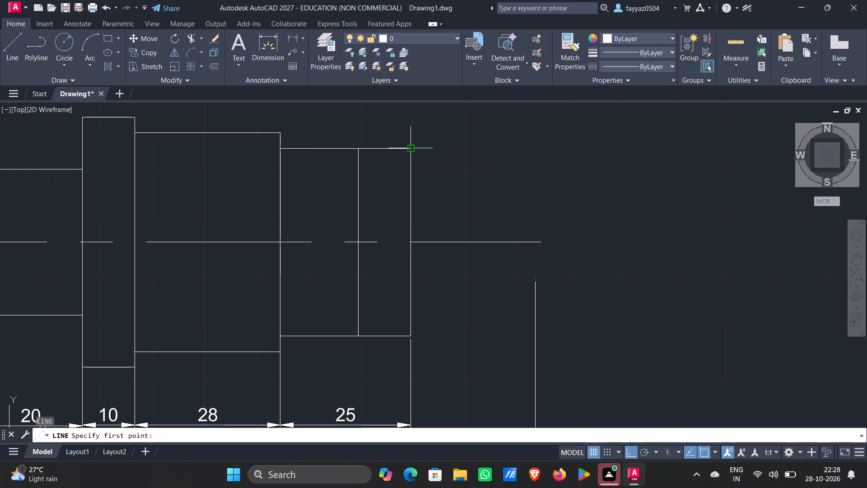
{"action": "scroll", "coordinate": [382, 169], "scroll_direction": "down", "scroll_amount": 1}
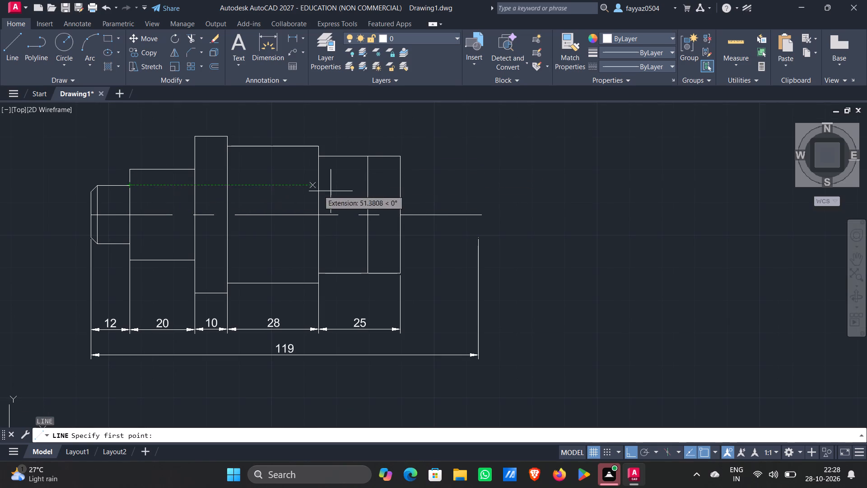
{"action": "left_click", "coordinate": [400, 185]}
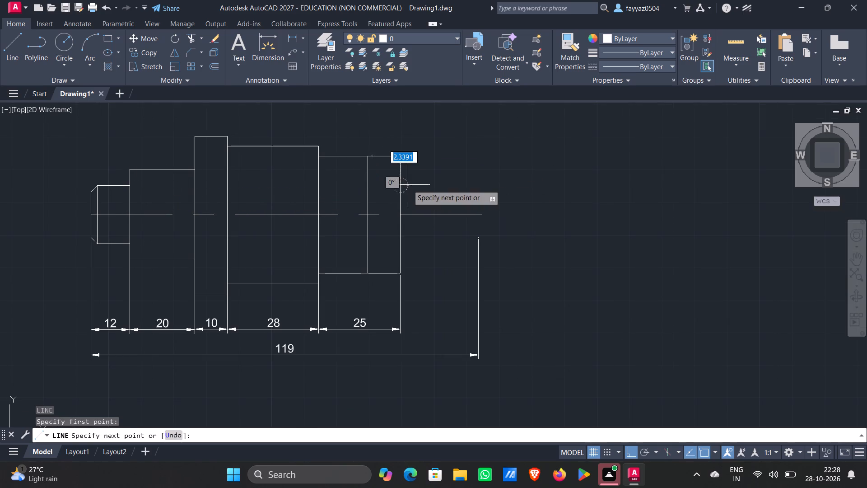
{"action": "type", "text": "20"}
{"action": "key", "text": "Return"}
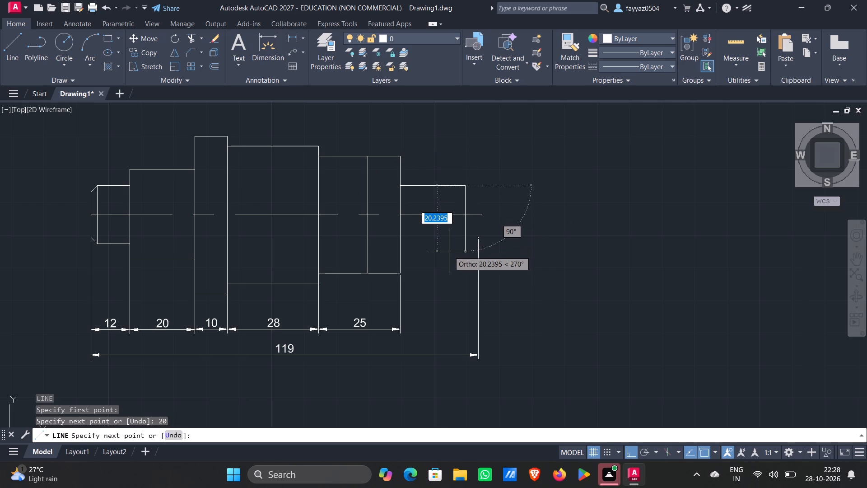
{"action": "type", "text": "18"}
{"action": "key", "text": "Return"}
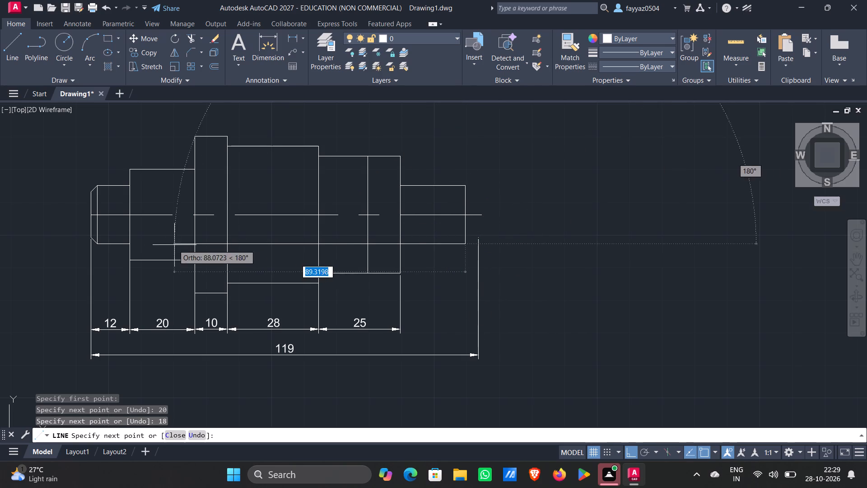
{"action": "left_click", "coordinate": [401, 245]}
{"action": "key", "text": "Escape"}
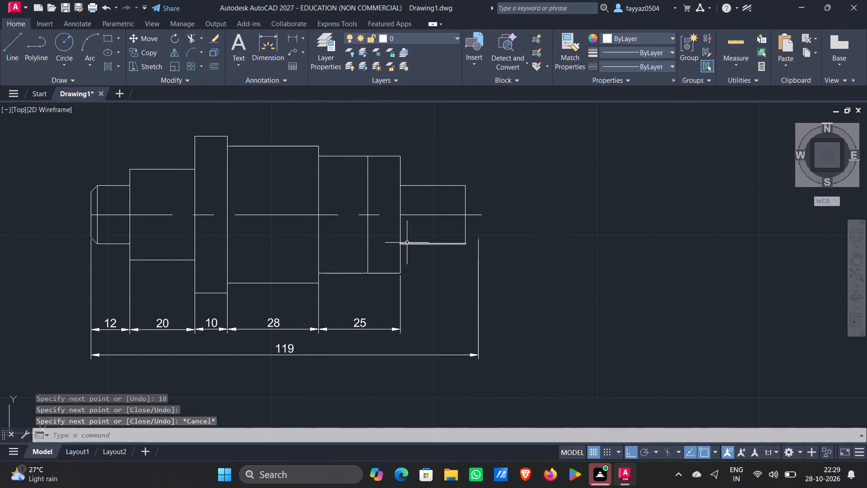
From the midpoint of the last section's end line, draw a 2-unit helper line outward along the centerline, continuing 7 units up.
{"action": "key", "text": "l"}
{"action": "key", "text": "Return"}
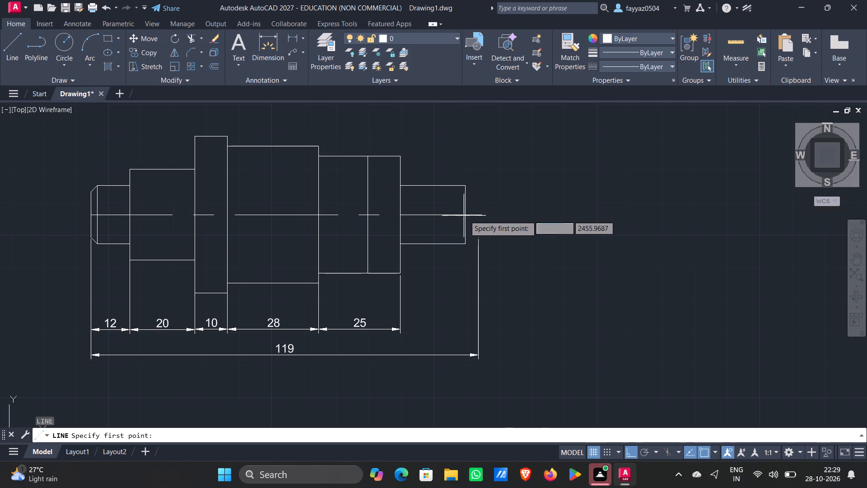
{"action": "scroll", "coordinate": [467, 216], "scroll_direction": "up", "scroll_amount": 3}
{"action": "left_click", "coordinate": [452, 213]}
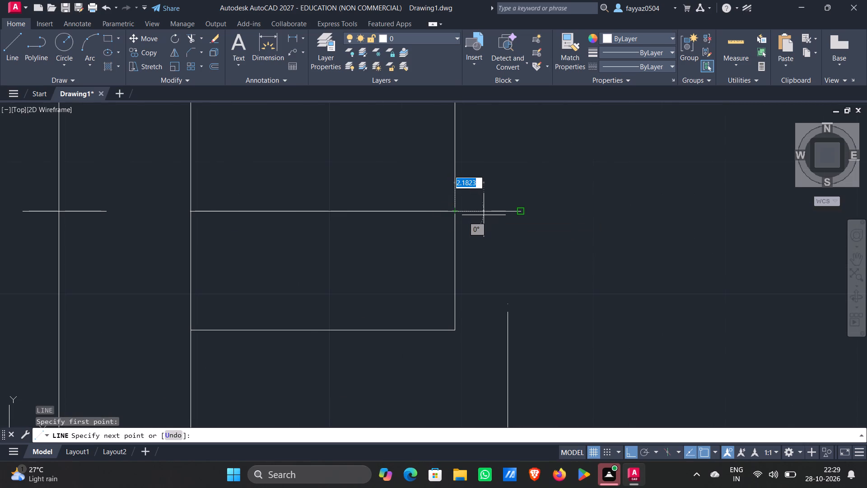
{"action": "key", "text": "2"}
{"action": "key", "text": "Return"}
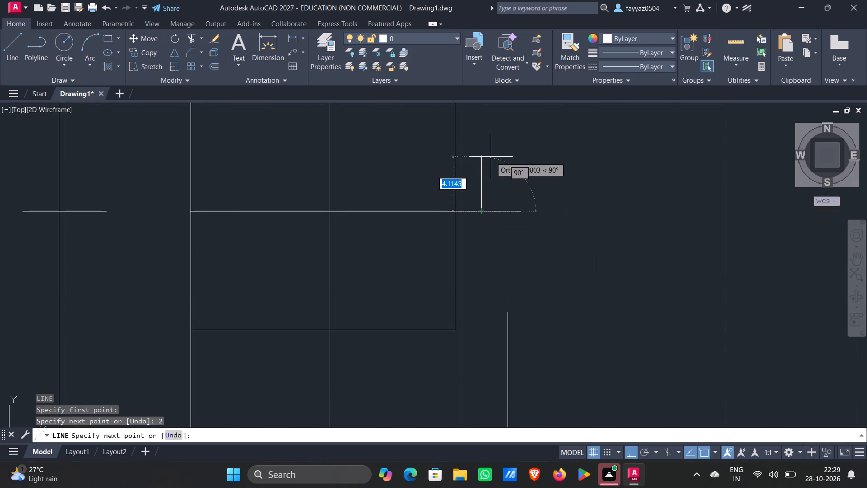
{"action": "key", "text": "7"}
{"action": "key", "text": "Return"}
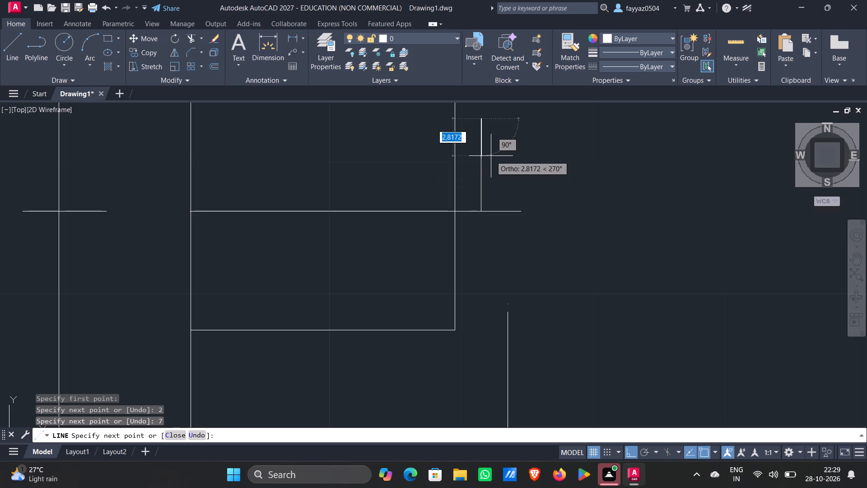
{"action": "key", "text": "Escape"}
Draw the lower half of the shaft's end face as a 7-unit line down from the helper line's outer end.
{"action": "key", "text": "l"}
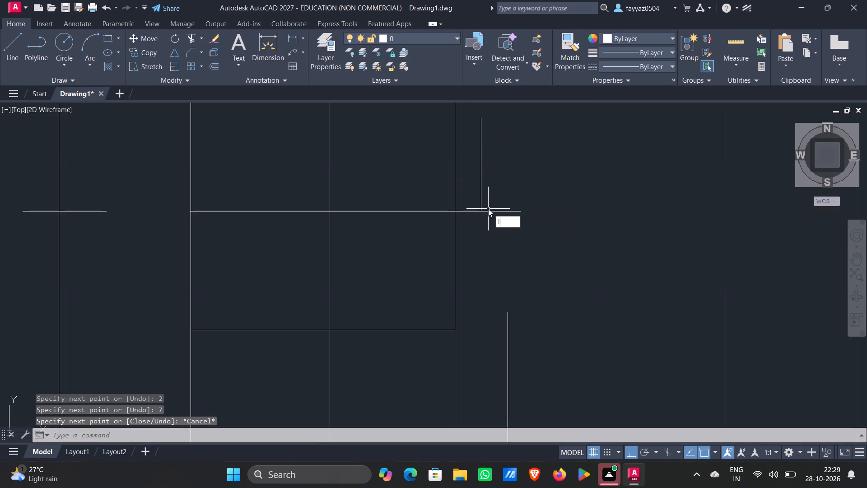
{"action": "key", "text": "Return"}
{"action": "left_click_drag", "start_coordinate": [480, 213], "coordinate": [480, 218]}
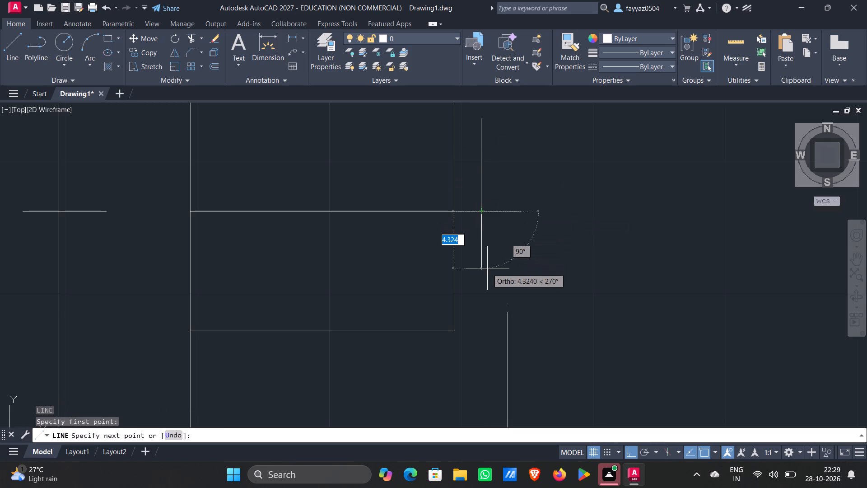
{"action": "key", "text": "7"}
{"action": "key", "text": "Return"}
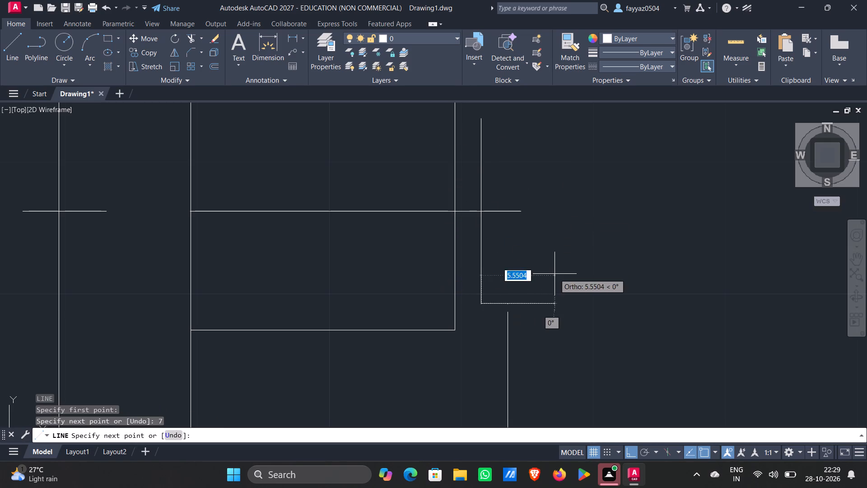
{"action": "key", "text": "Escape"}
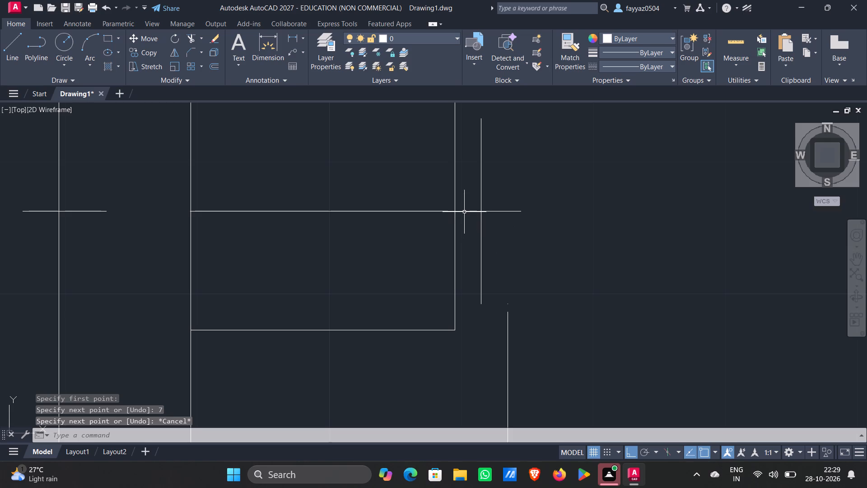
Erase the 2-unit horizontal helper line between the last section's end line and the new end face.
{"action": "left_click", "coordinate": [464, 212]}
{"action": "key", "text": "Delete"}
Draw the upper chamfer line from the last section's upper right corner to the top of the end-face line.
{"action": "scroll", "coordinate": [498, 209], "scroll_direction": "down", "scroll_amount": 1}
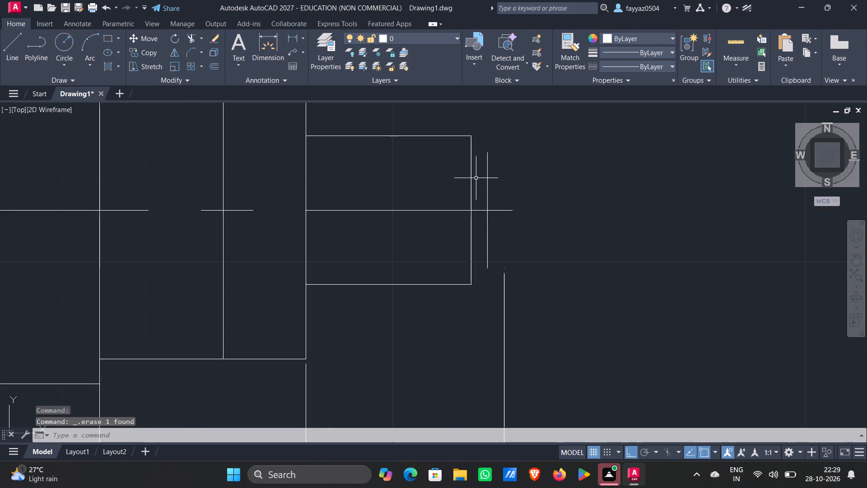
{"action": "key", "text": "l"}
{"action": "key", "text": "Return"}
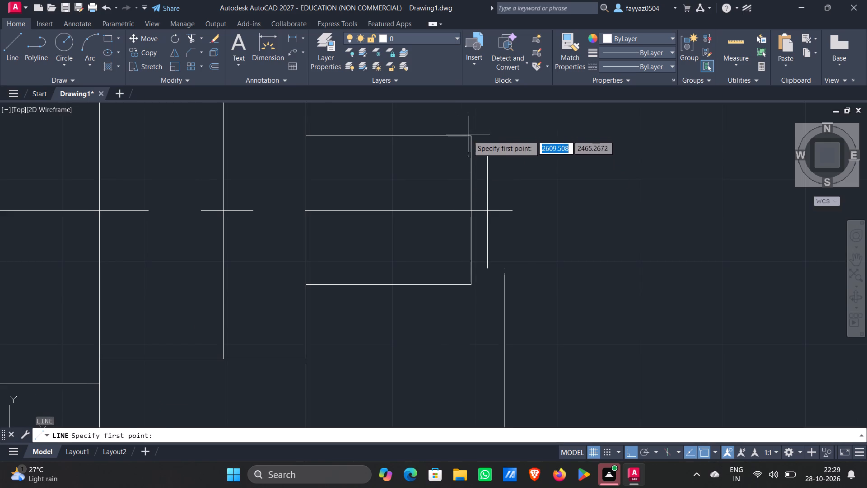
{"action": "left_click", "coordinate": [469, 137]}
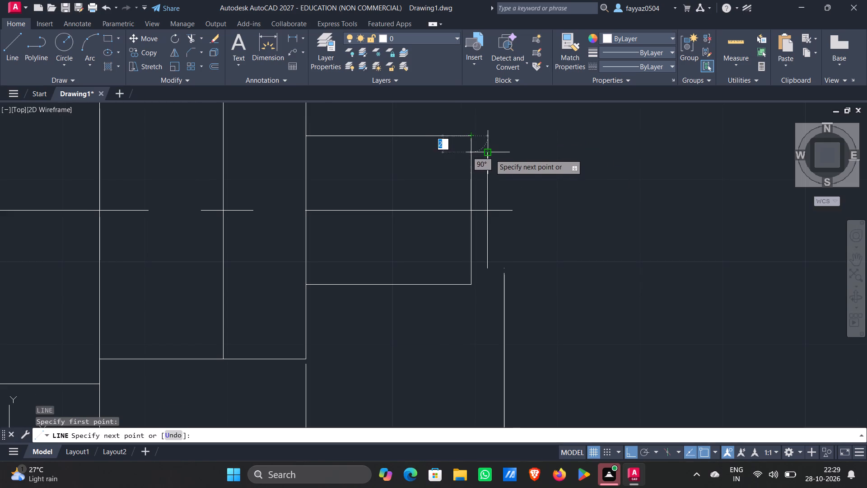
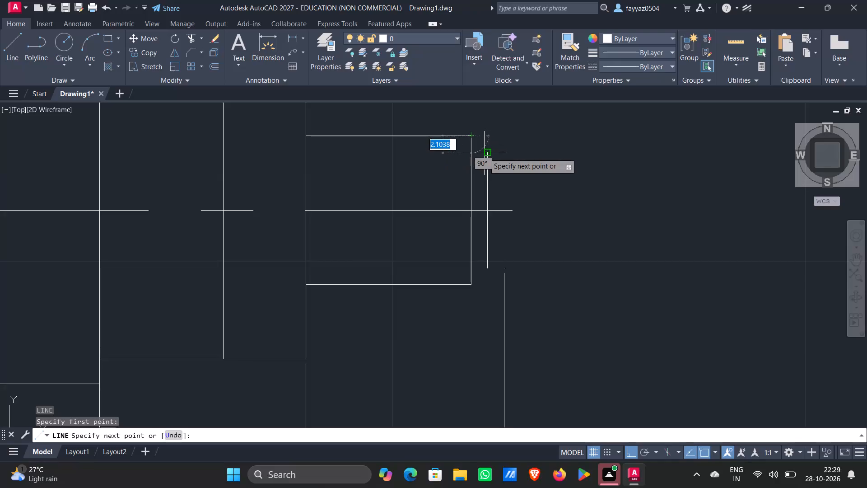
Finish the upper chamfer line at the top endpoint of the new end-face line.
{"action": "scroll", "coordinate": [484, 153], "scroll_direction": "up", "scroll_amount": 3}
{"action": "left_click", "coordinate": [487, 154]}
{"action": "key", "text": "Escape"}
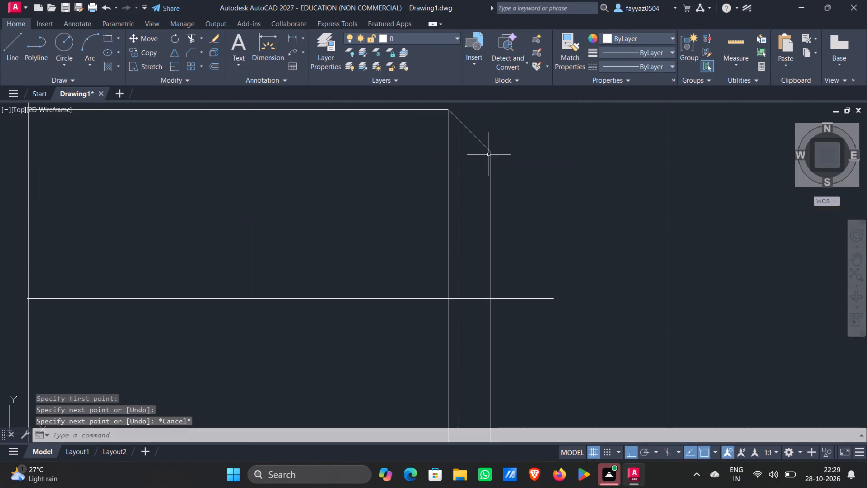
Draw the lower chamfer line from the bottom of the end-face line to the last section's lower right corner.
{"action": "key", "text": "l"}
{"action": "key", "text": "Return"}
{"action": "scroll", "coordinate": [477, 242], "scroll_direction": "down", "scroll_amount": 1}
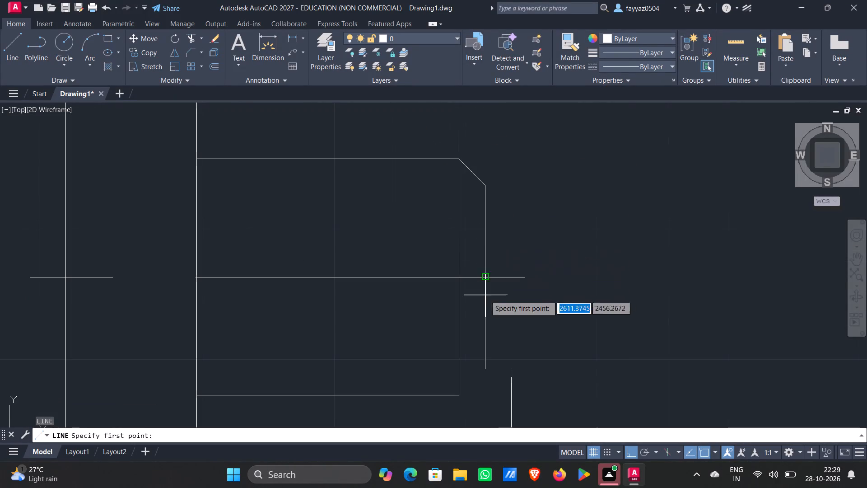
{"action": "left_click", "coordinate": [487, 366]}
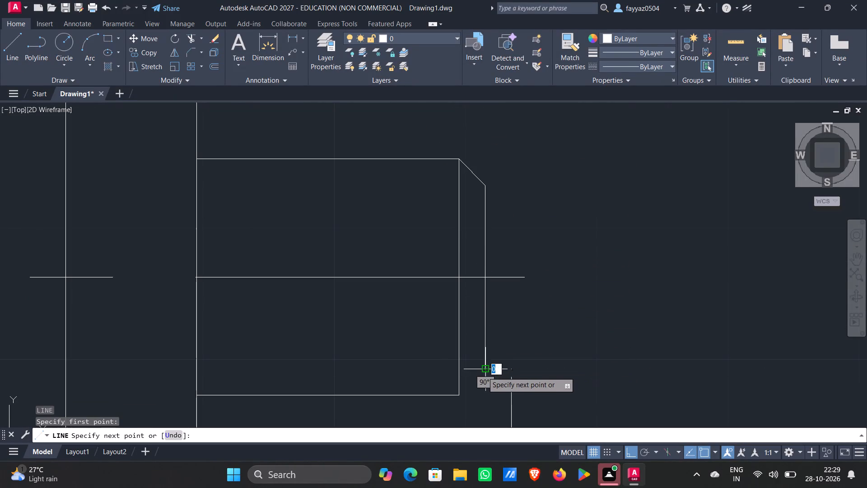
{"action": "left_click", "coordinate": [457, 394]}
{"action": "key", "text": "Escape"}
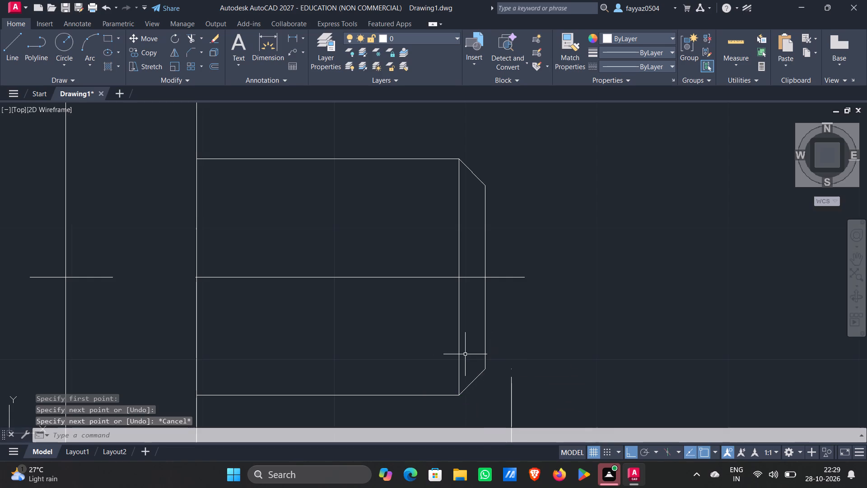
Erase the outdated overall length dimension below the shaft.
{"action": "scroll", "coordinate": [436, 352], "scroll_direction": "down", "scroll_amount": 1}
{"action": "middle_click_drag", "start_coordinate": [409, 350], "coordinate": [478, 296]}
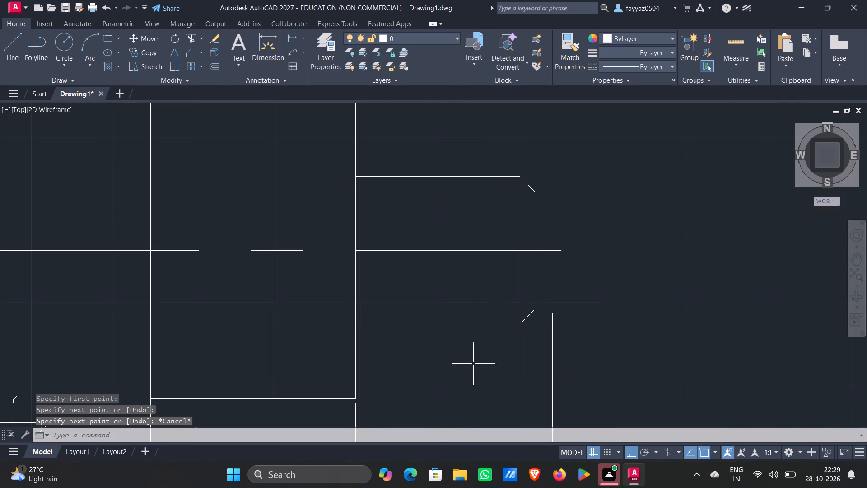
{"action": "scroll", "coordinate": [472, 364], "scroll_direction": "down", "scroll_amount": 1}
{"action": "middle_click_drag", "start_coordinate": [462, 349], "coordinate": [555, 224]}
{"action": "scroll", "coordinate": [545, 258], "scroll_direction": "down", "scroll_amount": 1}
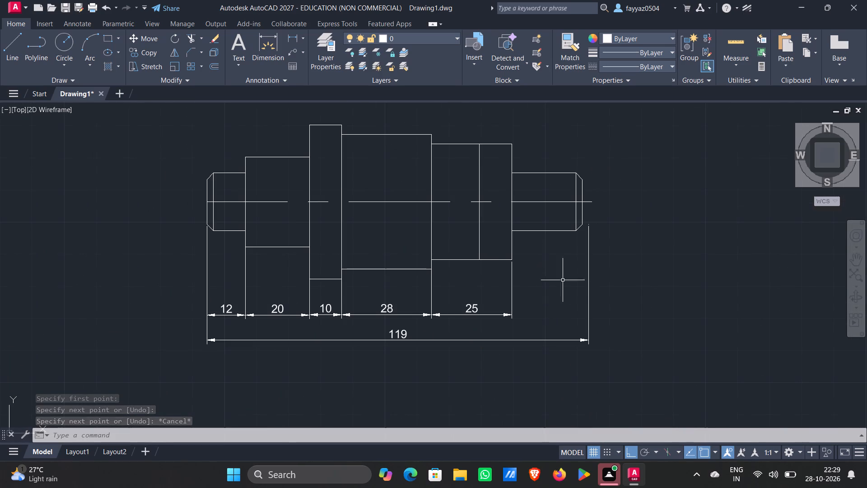
{"action": "left_click", "coordinate": [589, 267]}
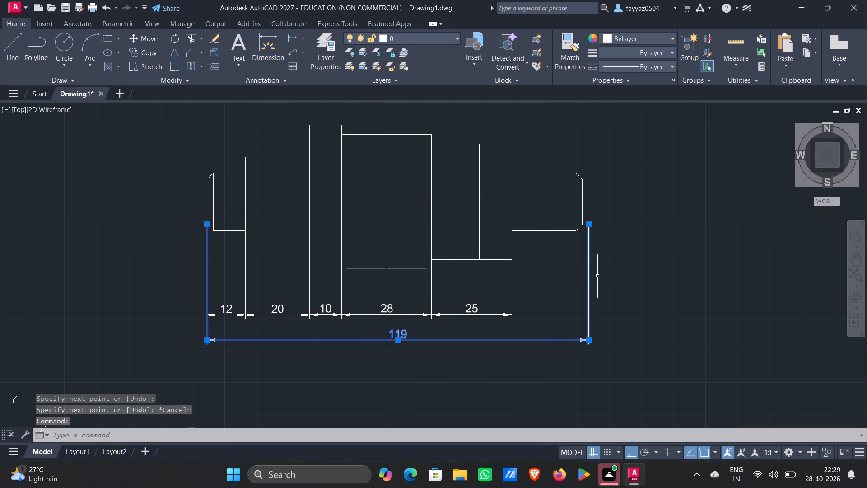
{"action": "key", "text": "Delete"}
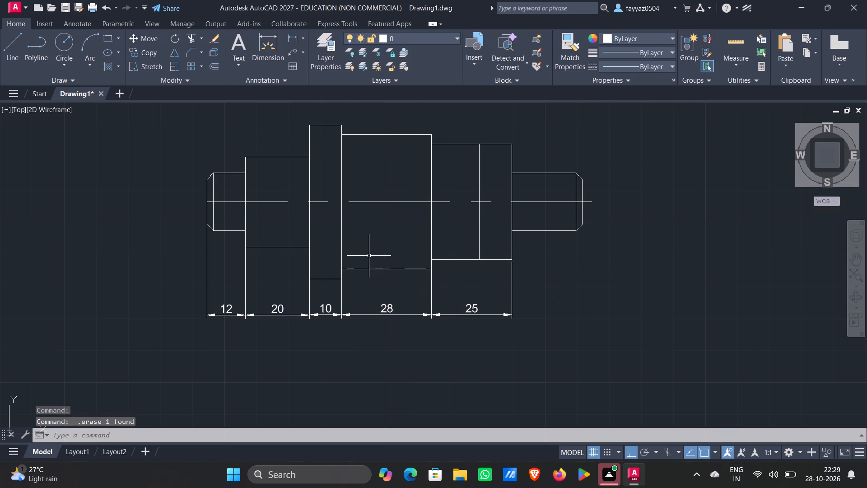
Add a linear dimension of the shaft's overall length between the lower ends of both end faces, below the section dimensions.
{"action": "key", "text": "d"}
{"action": "key", "text": "l"}
{"action": "key", "text": "i"}
{"action": "key", "text": "Return"}
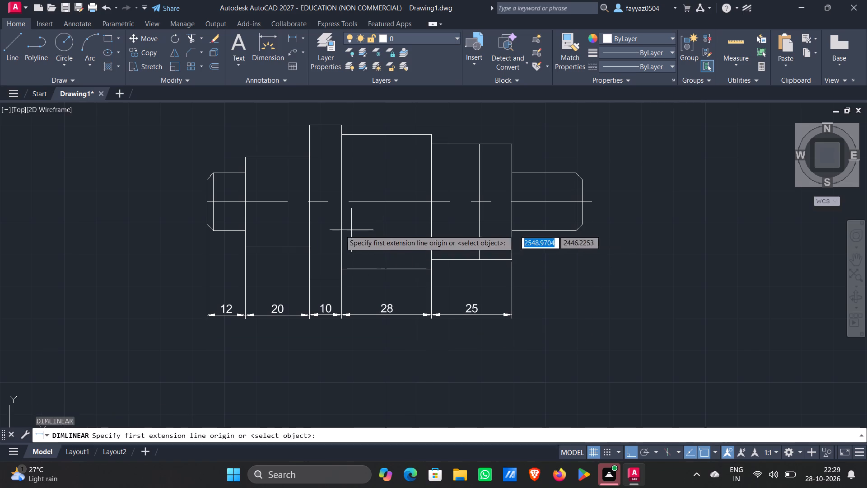
{"action": "left_click", "coordinate": [204, 225]}
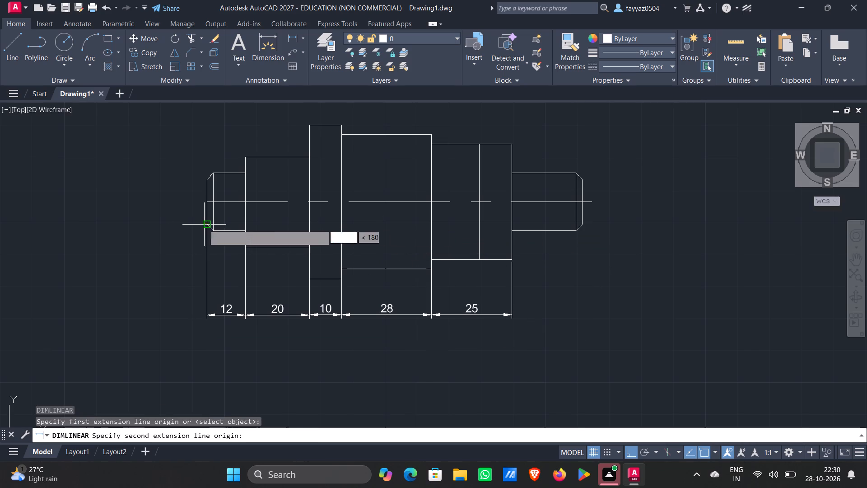
{"action": "left_click", "coordinate": [584, 222]}
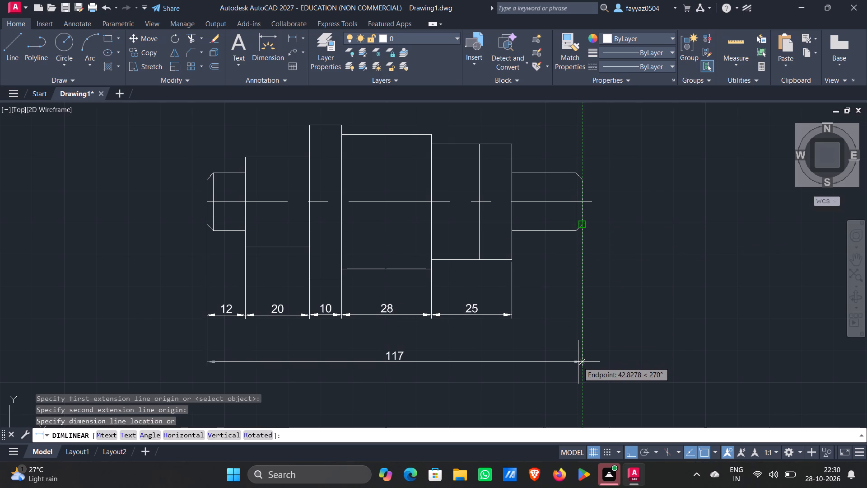
{"action": "left_click", "coordinate": [577, 344]}
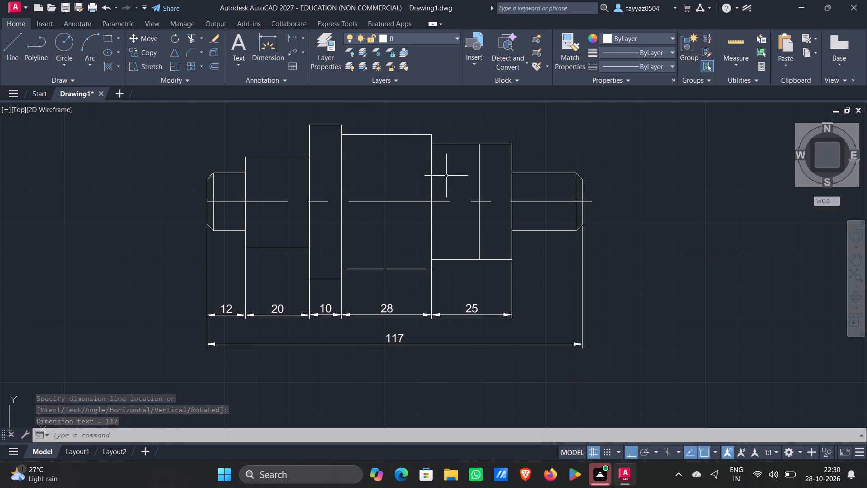
Dimension the last section's length from the shoulder to the end face, in line with the other section dimensions.
{"action": "type", "text": "dli"}
{"action": "key", "text": "Return"}
{"action": "left_click", "coordinate": [515, 230]}
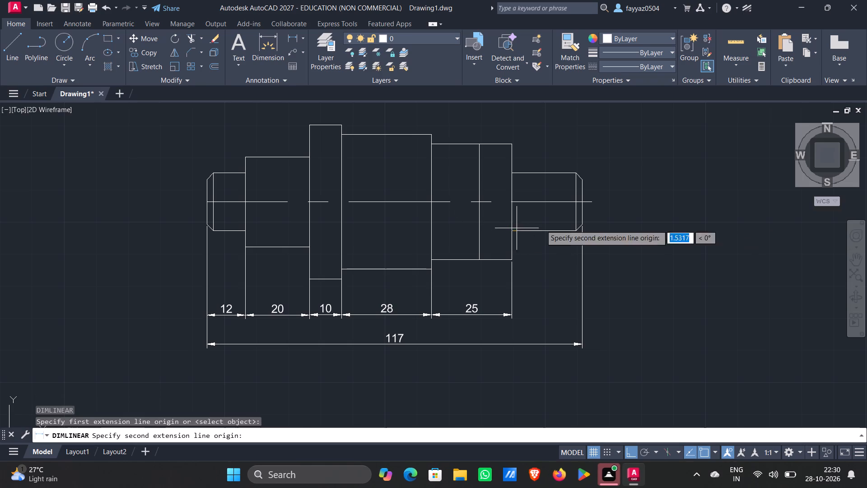
{"action": "left_click", "coordinate": [585, 224]}
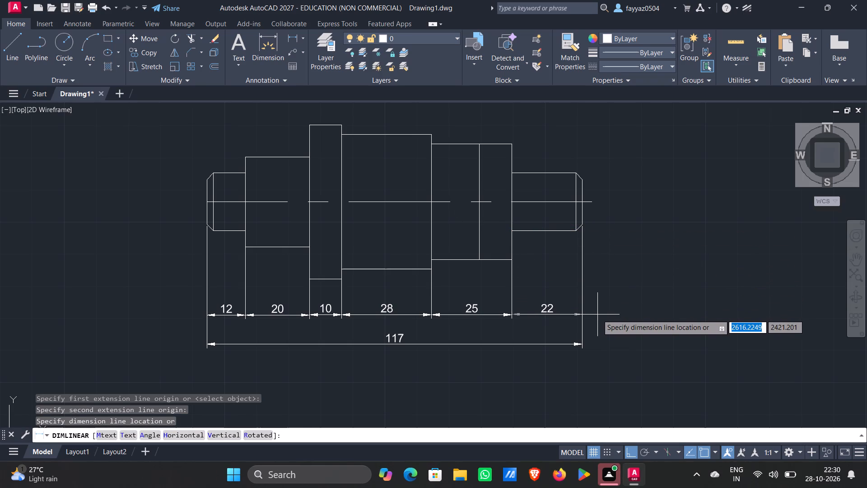
{"action": "left_click", "coordinate": [597, 314]}
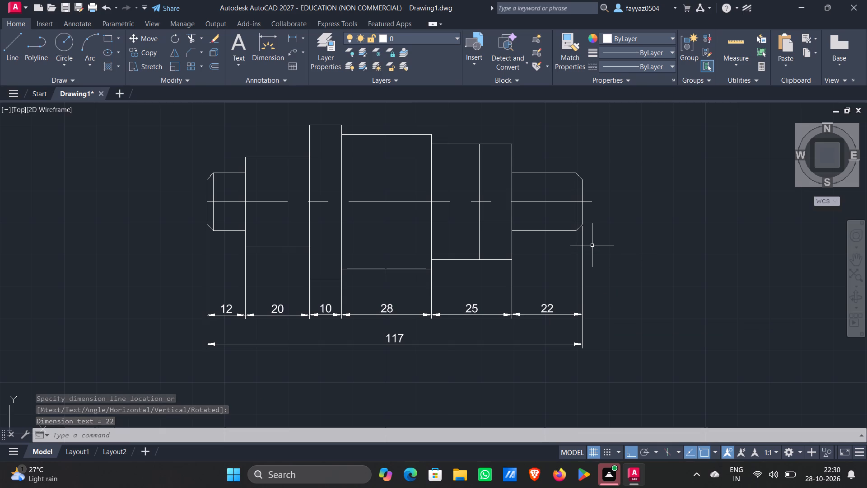
Dimension the width of the narrow band at the end of the 25-unit section, just below its bottom edge.
{"action": "key", "text": "space"}
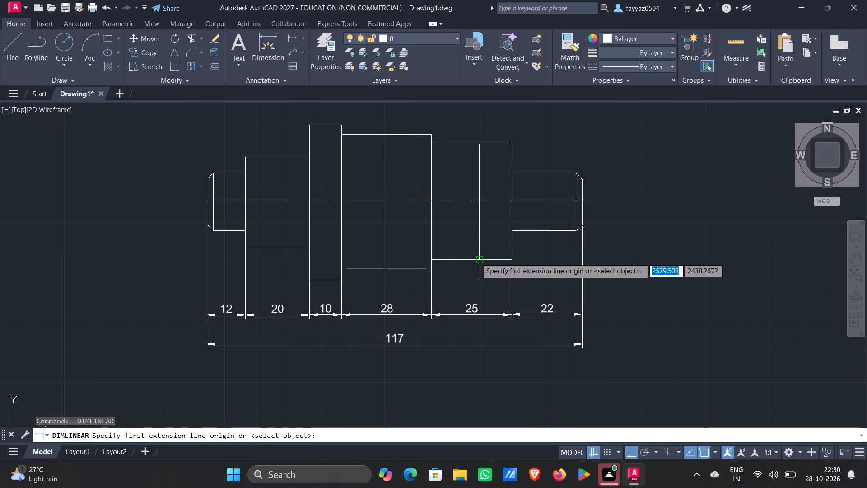
{"action": "left_click", "coordinate": [477, 258]}
{"action": "left_click", "coordinate": [512, 259]}
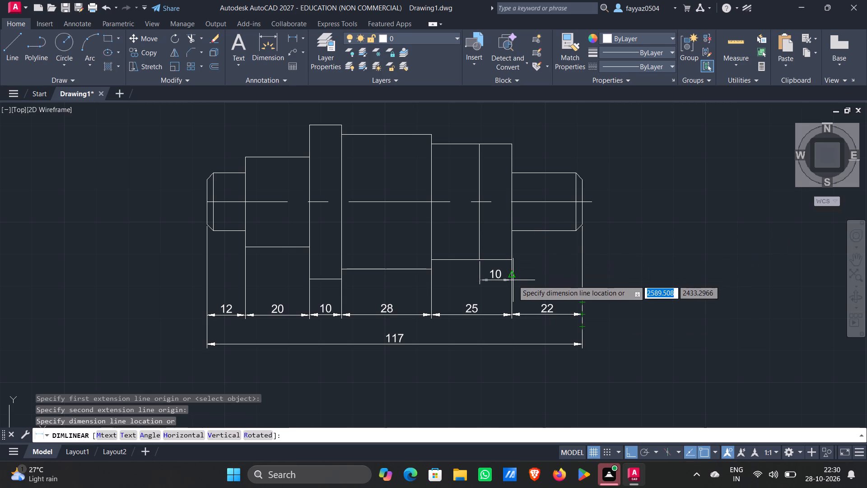
{"action": "left_click", "coordinate": [513, 280]}
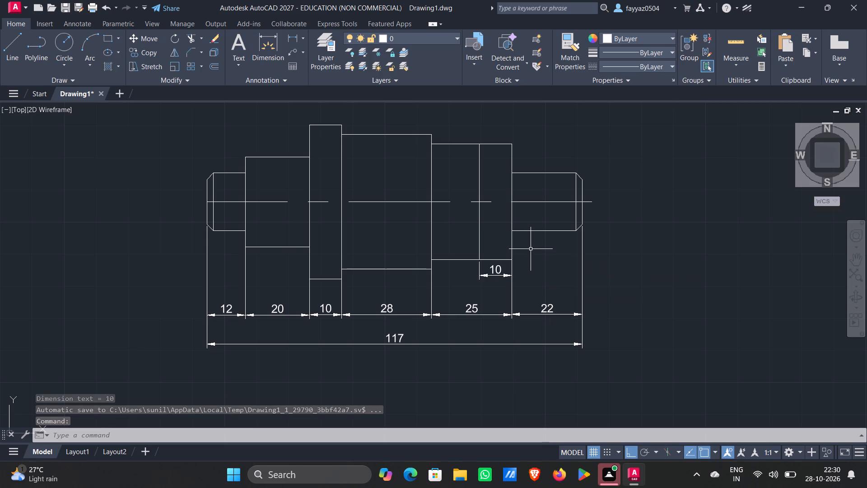
Offset the top and bottom edges of the 25-unit section inward by 2 units.
{"action": "type", "text": "of"}
{"action": "key", "text": "Return"}
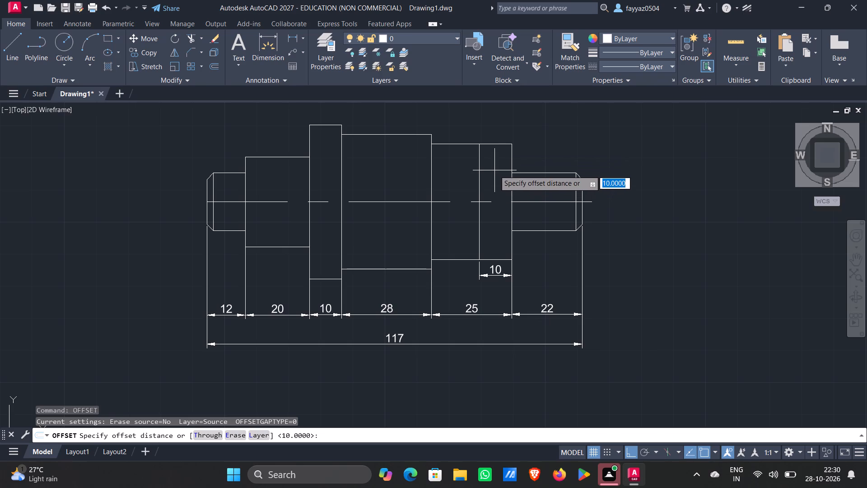
{"action": "key", "text": "2"}
{"action": "key", "text": "Return"}
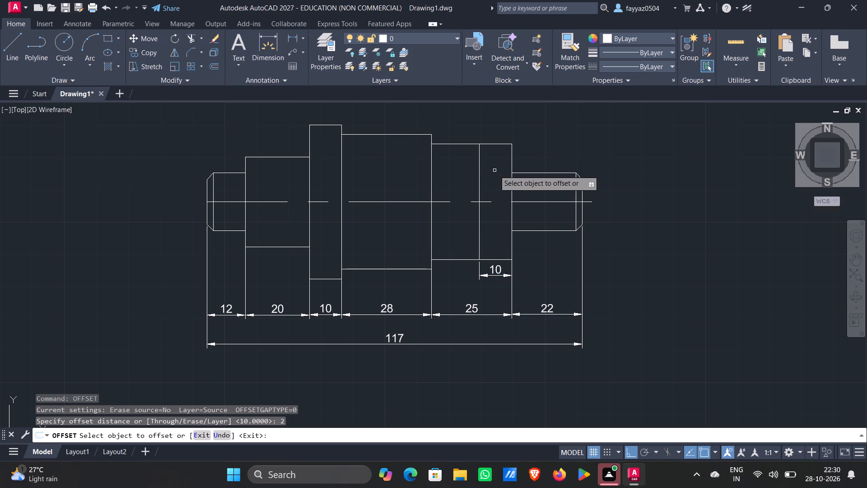
{"action": "left_click", "coordinate": [500, 144]}
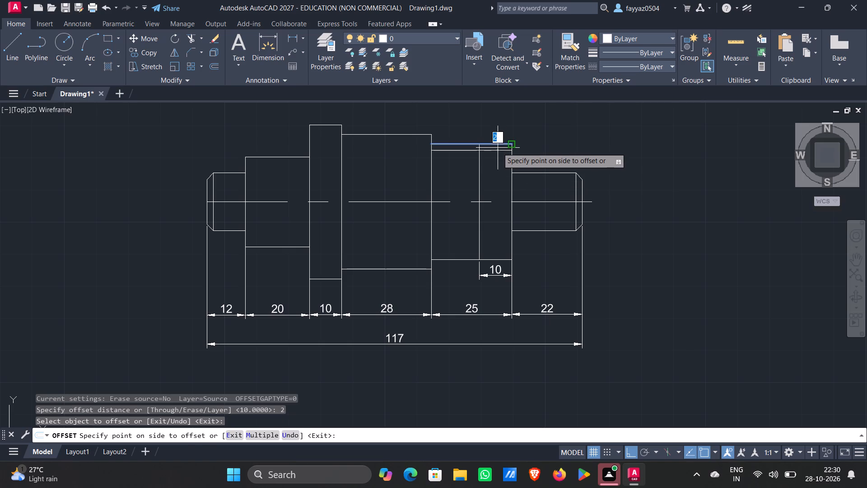
{"action": "left_click", "coordinate": [498, 148]}
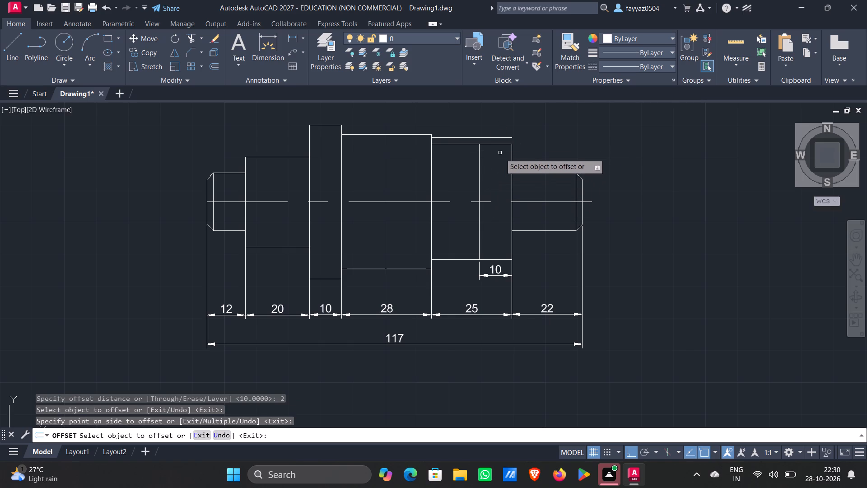
{"action": "left_click", "coordinate": [488, 258]}
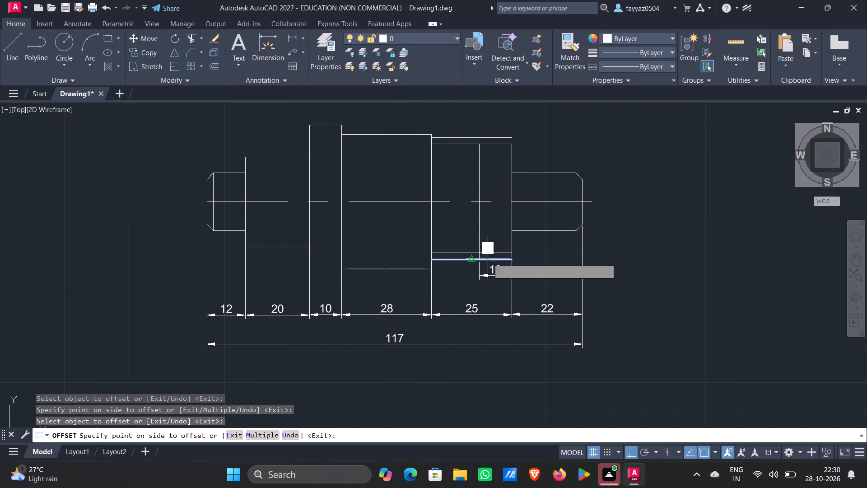
{"action": "left_click", "coordinate": [489, 245]}
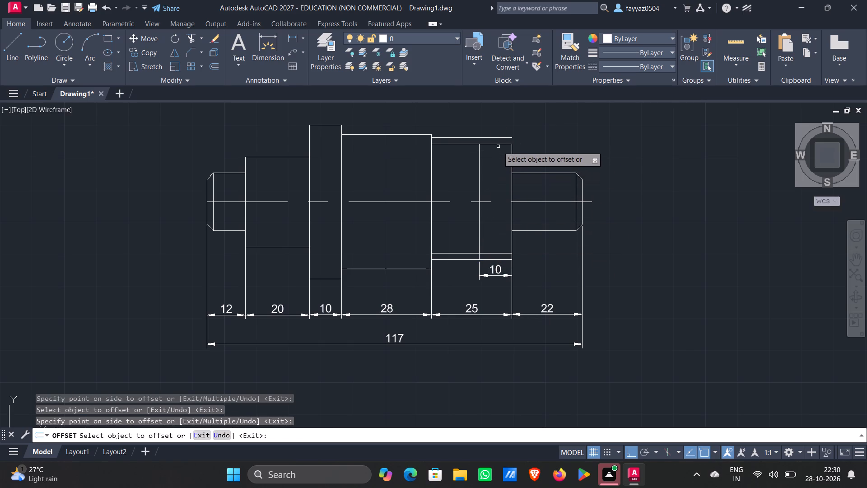
{"action": "left_click", "coordinate": [498, 145]}
{"action": "left_click", "coordinate": [499, 158]}
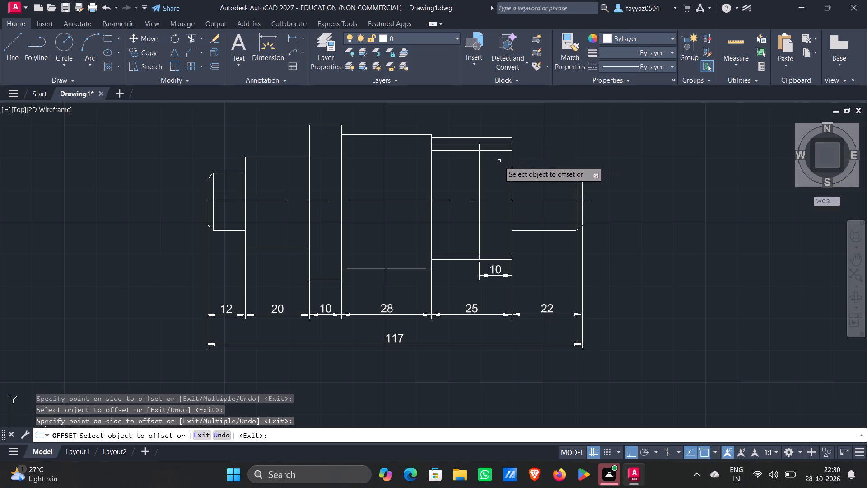
{"action": "key", "text": "Escape"}
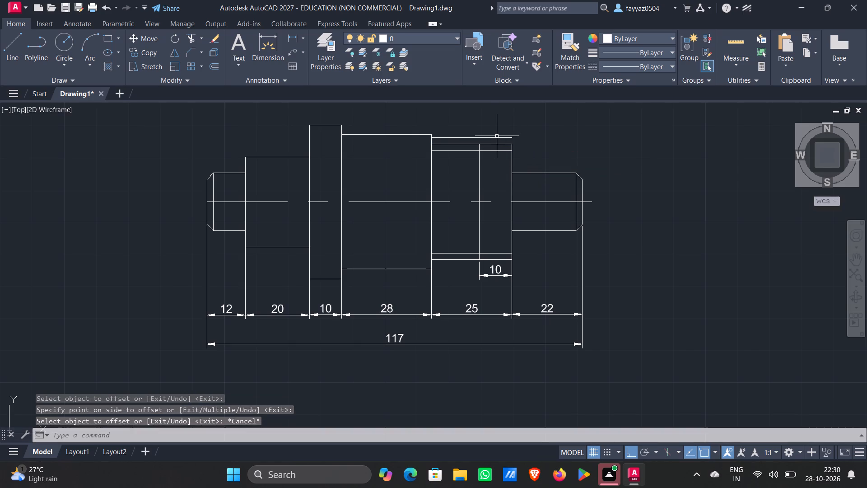
Erase the stray offset line above the 25-unit section's top edge.
{"action": "left_click", "coordinate": [497, 136]}
{"action": "key", "text": "Delete"}
Trim both inner offset lines so they remain only within the 10-unit band at the section's end.
{"action": "type", "text": "tr"}
{"action": "key", "text": "Return"}
{"action": "key", "text": "Return"}
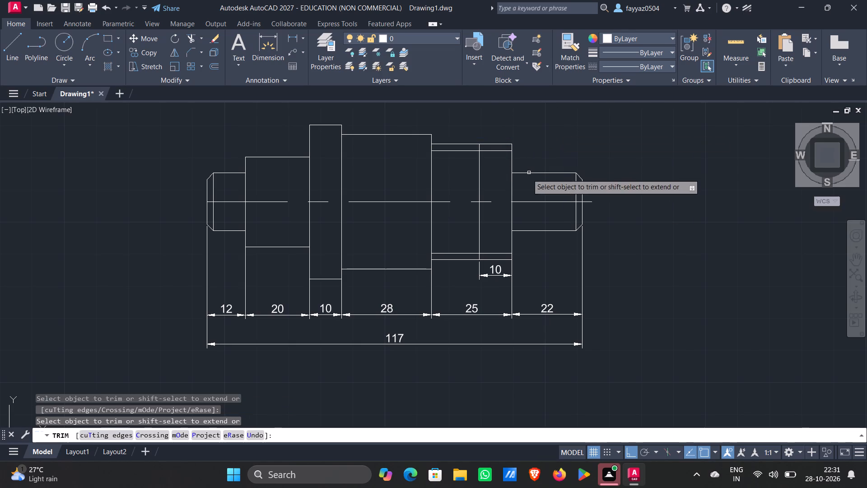
{"action": "left_click", "coordinate": [466, 150]}
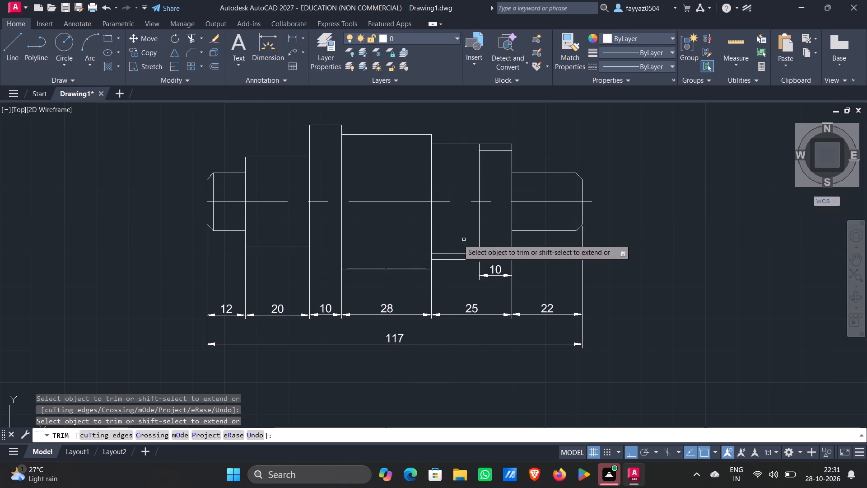
{"action": "left_click", "coordinate": [452, 253]}
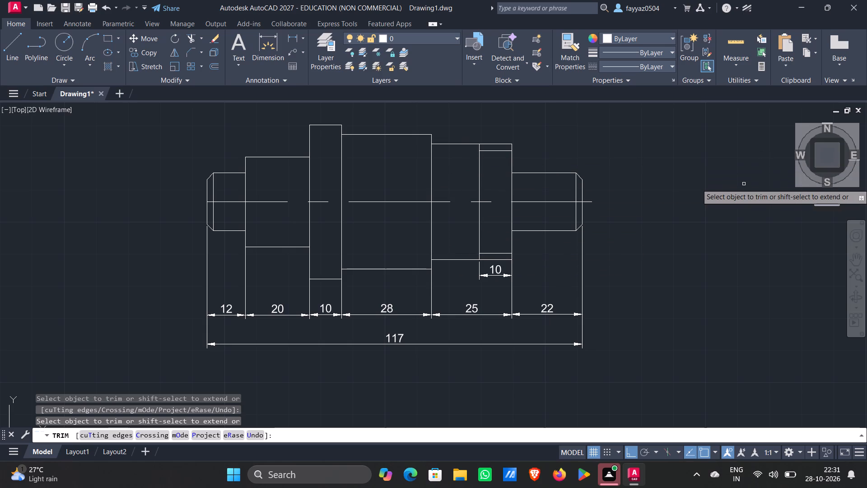
{"action": "key", "text": "Escape"}
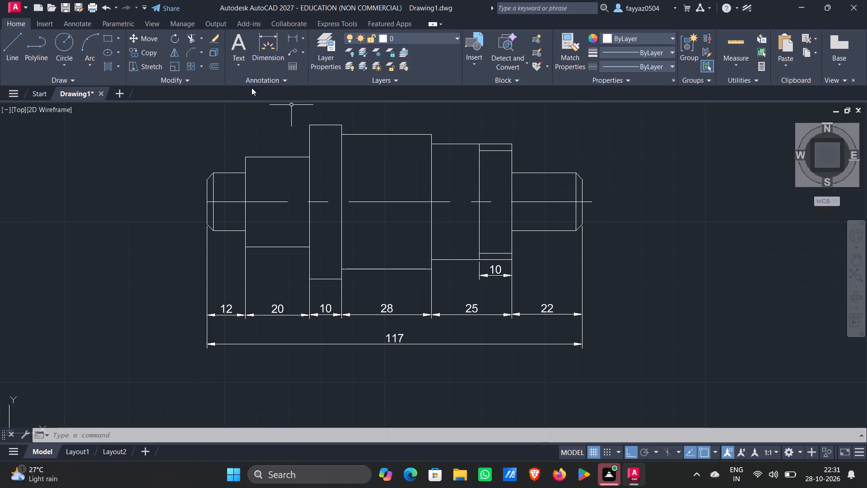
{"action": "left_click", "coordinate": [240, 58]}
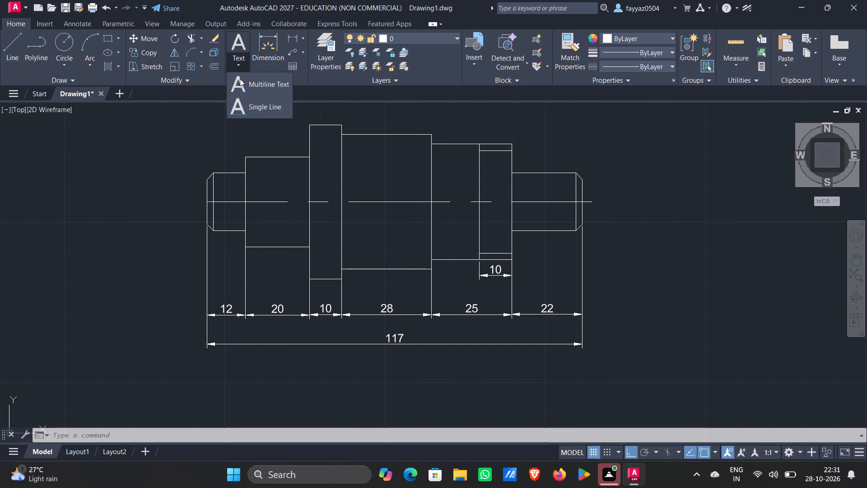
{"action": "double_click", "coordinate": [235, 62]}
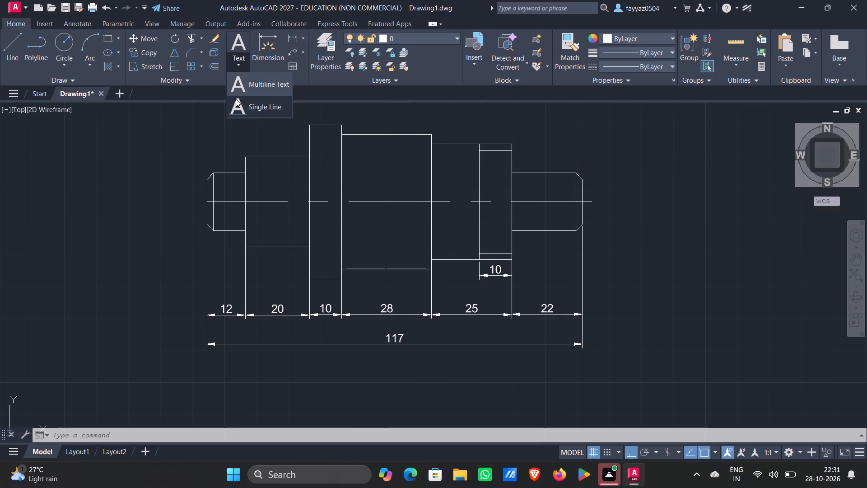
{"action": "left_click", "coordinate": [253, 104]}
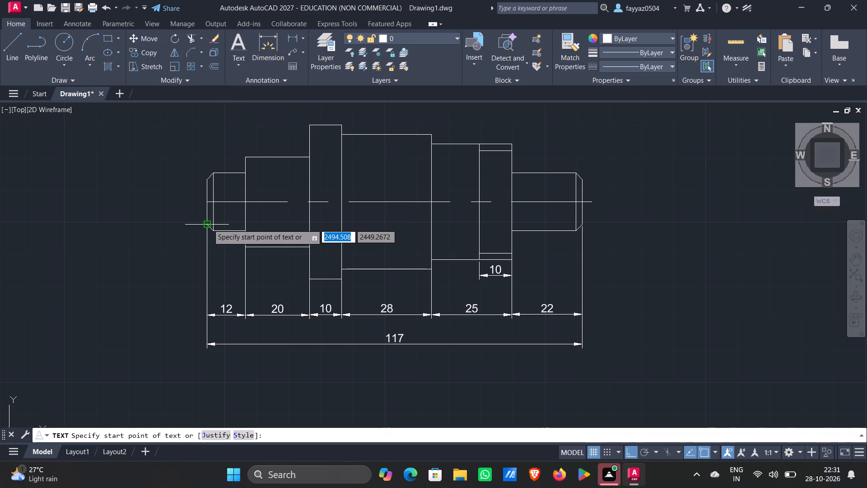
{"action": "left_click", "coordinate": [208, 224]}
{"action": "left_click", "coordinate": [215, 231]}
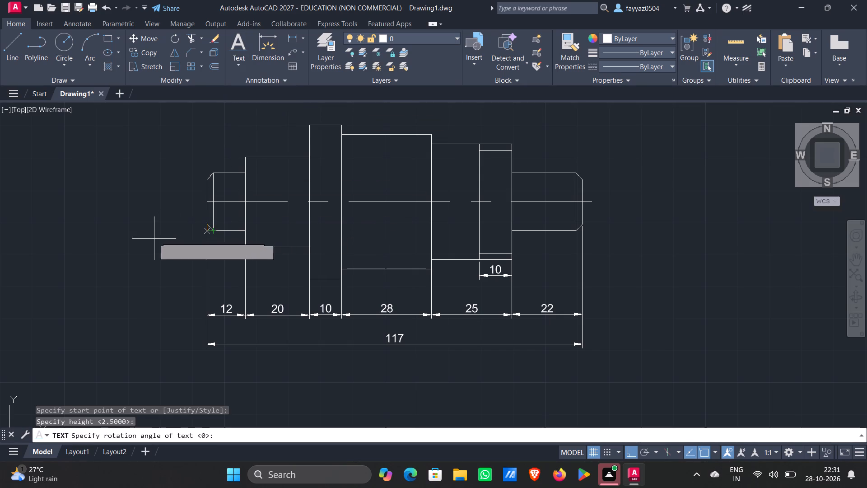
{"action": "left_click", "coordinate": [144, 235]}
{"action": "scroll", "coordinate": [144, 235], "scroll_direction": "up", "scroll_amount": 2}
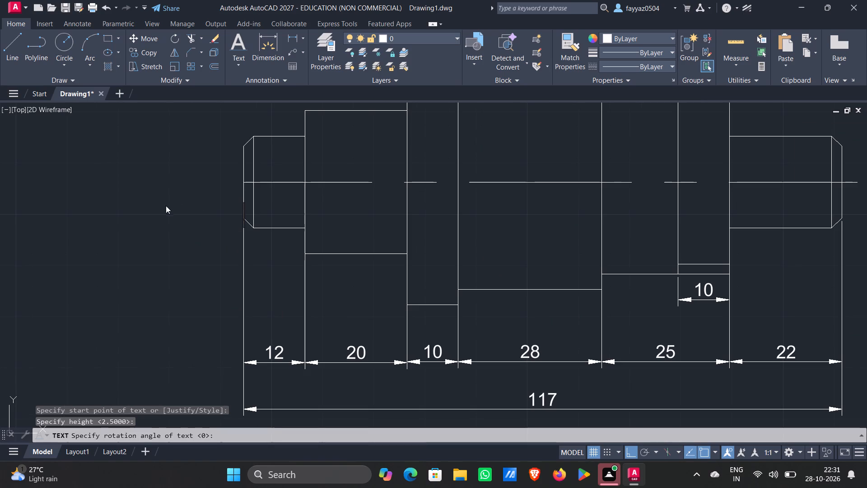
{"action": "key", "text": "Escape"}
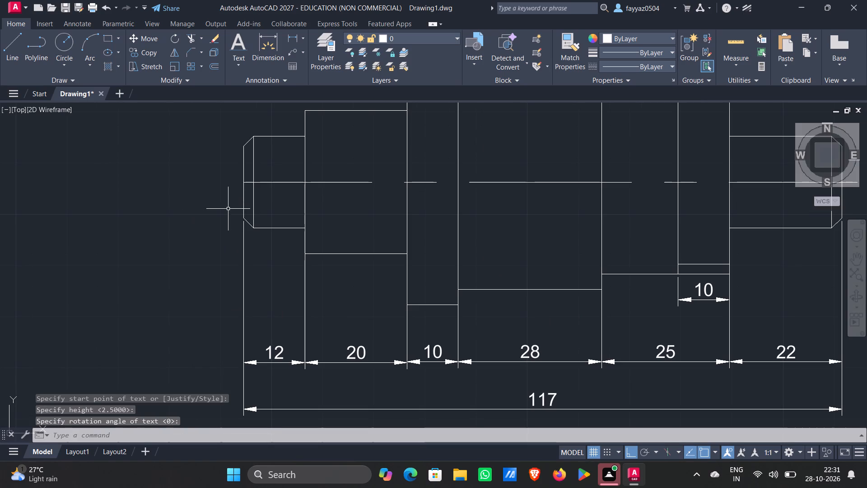
Add a linear dimension for the horizontal width of the lower chamfer at the 12-unit end, placed just below the shaft.
{"action": "scroll", "coordinate": [239, 208], "scroll_direction": "down", "scroll_amount": 1}
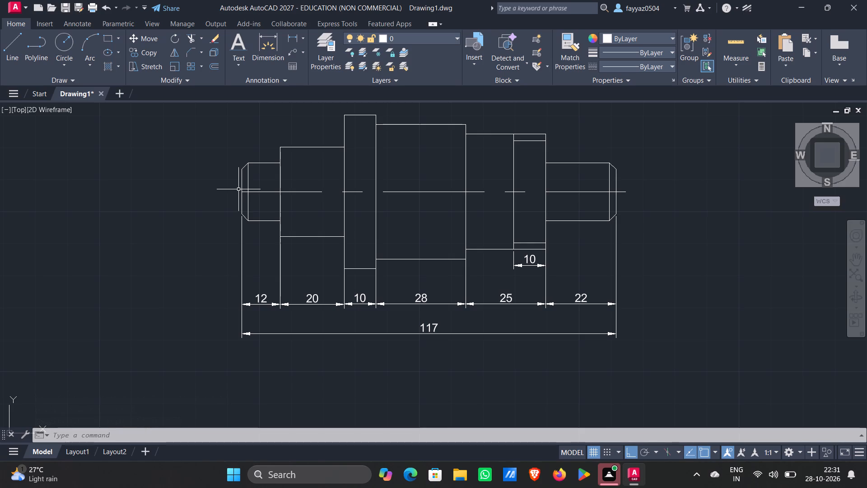
{"action": "key", "text": "d"}
{"action": "type", "text": "li"}
{"action": "key", "text": "Return"}
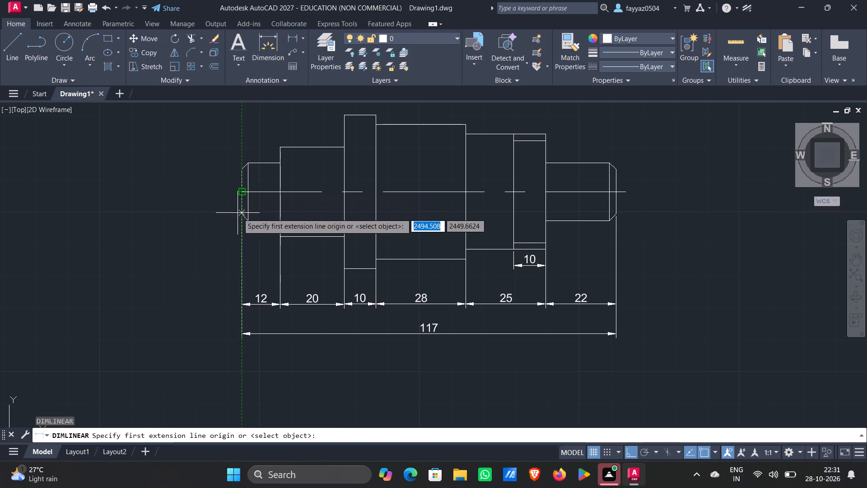
{"action": "left_click", "coordinate": [242, 215]}
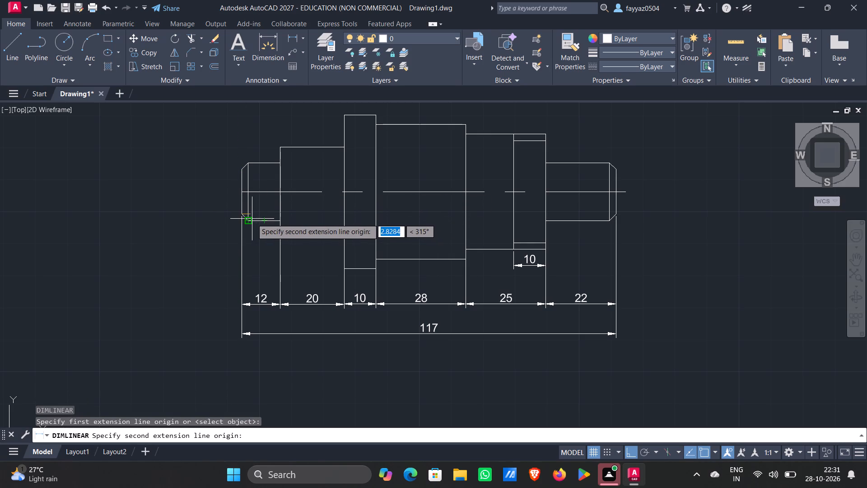
{"action": "left_click", "coordinate": [247, 220]}
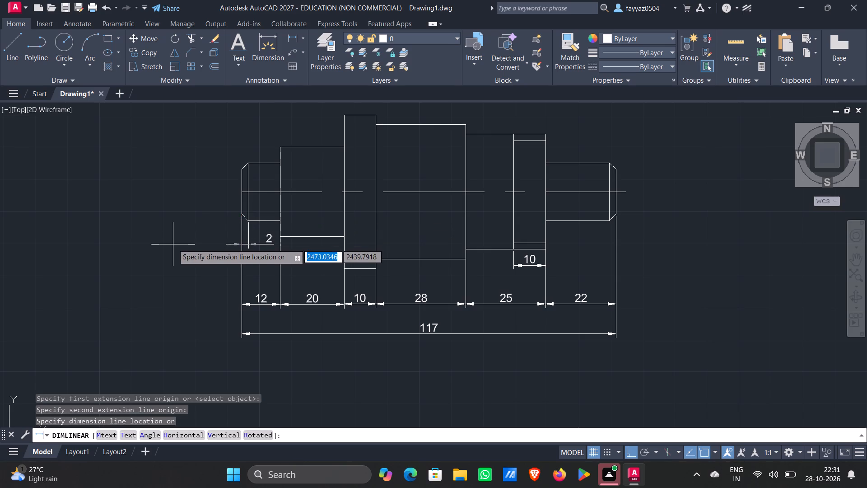
{"action": "left_click", "coordinate": [163, 251]}
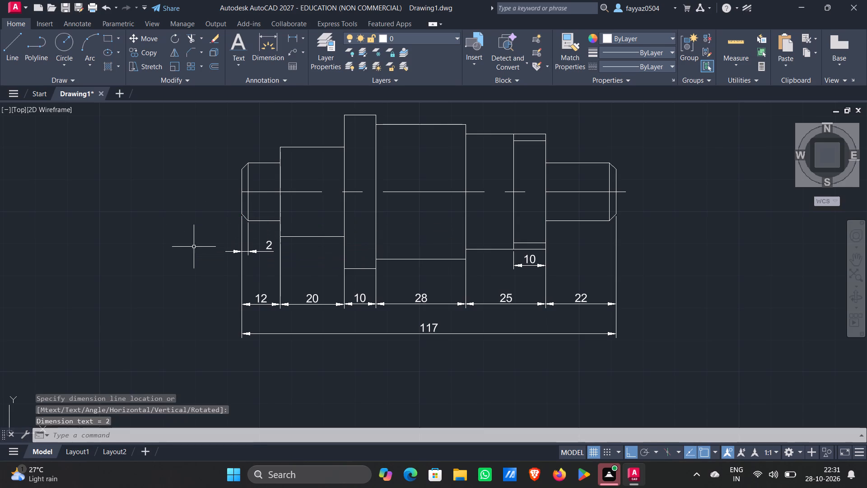
Save the drawing in the Documents folder under the file name Stepped Shaft.
{"action": "scroll", "coordinate": [291, 249], "scroll_direction": "up", "scroll_amount": 2}
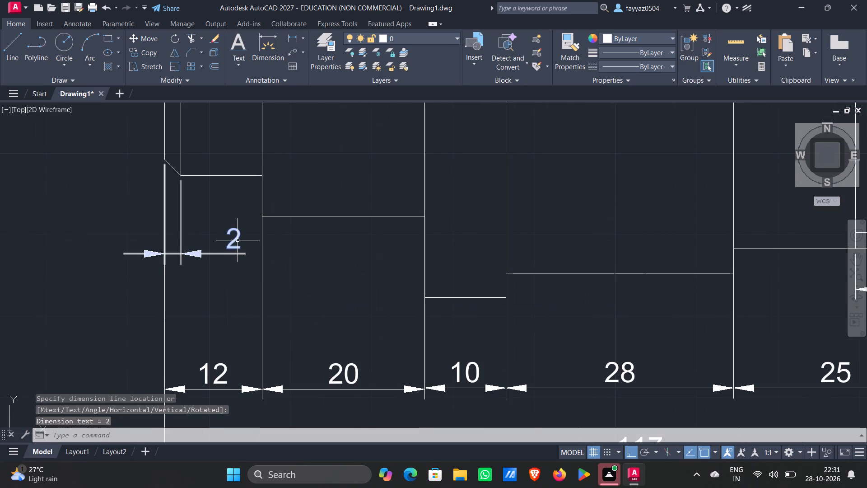
{"action": "scroll", "coordinate": [267, 236], "scroll_direction": "down", "scroll_amount": 1}
{"action": "scroll", "coordinate": [318, 234], "scroll_direction": "down", "scroll_amount": 2}
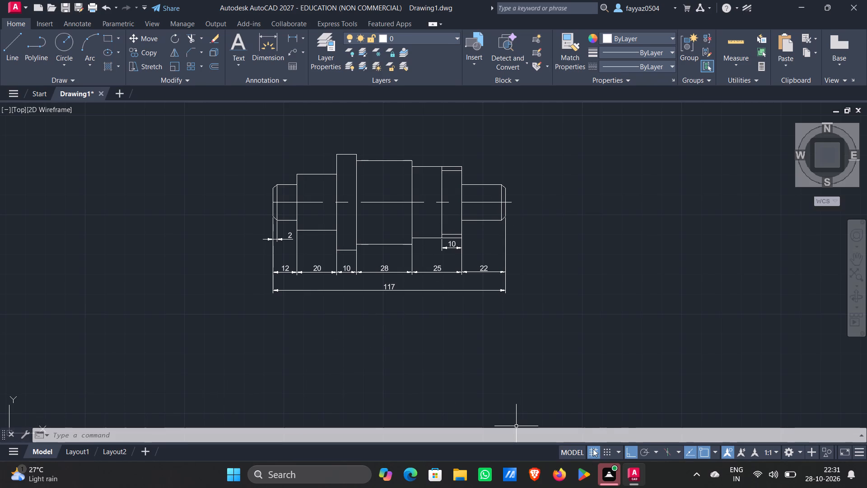
{"action": "key", "text": "ctrl+s"}
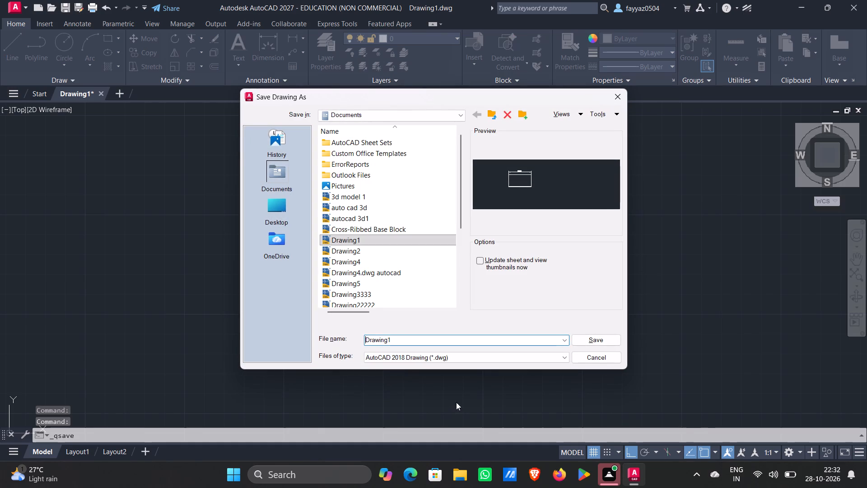
{"action": "left_click", "coordinate": [401, 338]}
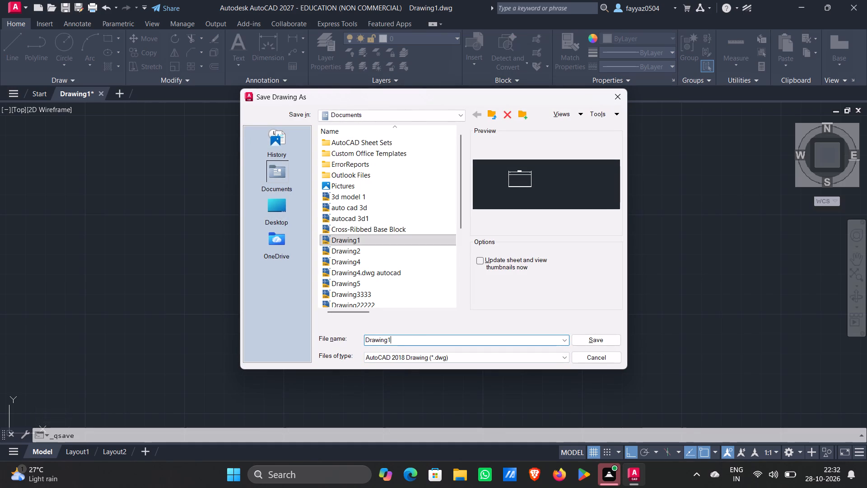
{"action": "key", "text": "BackSpace"}
{"action": "key", "text": "BackSpace"}
{"action": "key", "text": "BackSpace"}
{"action": "key", "text": "BackSpace"}
{"action": "key", "text": "BackSpace"}
{"action": "key", "text": "BackSpace"}
{"action": "key", "text": "BackSpace"}
{"action": "key", "text": "BackSpace"}
{"action": "key", "text": "BackSpace"}
{"action": "key", "text": "BackSpace"}
{"action": "key", "text": "BackSpace"}
{"action": "key", "text": "BackSpace"}
{"action": "key", "text": "BackSpace"}
{"action": "key", "text": "BackSpace"}
{"action": "key", "text": "BackSpace"}
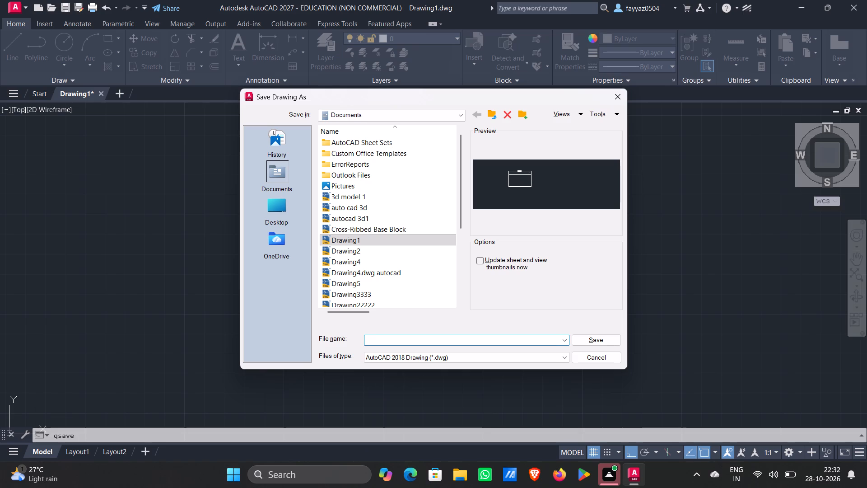
{"action": "type", "text": "Stepped Shaft"}
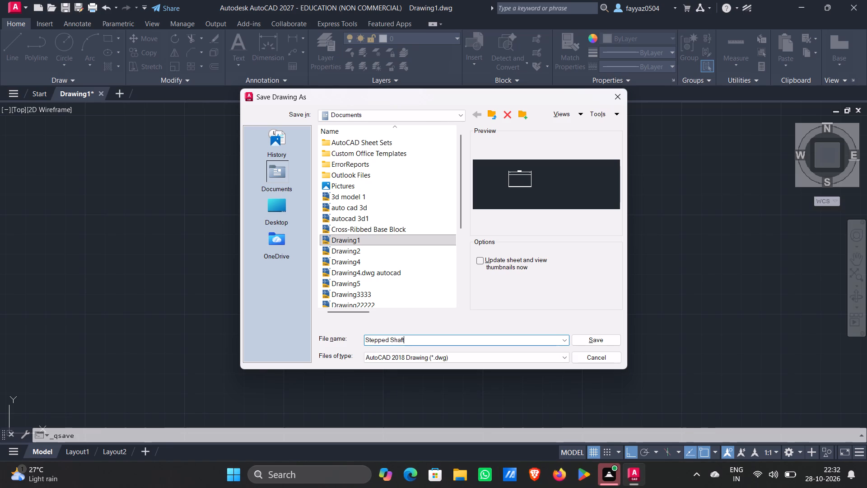
{"action": "key", "text": "Return"}
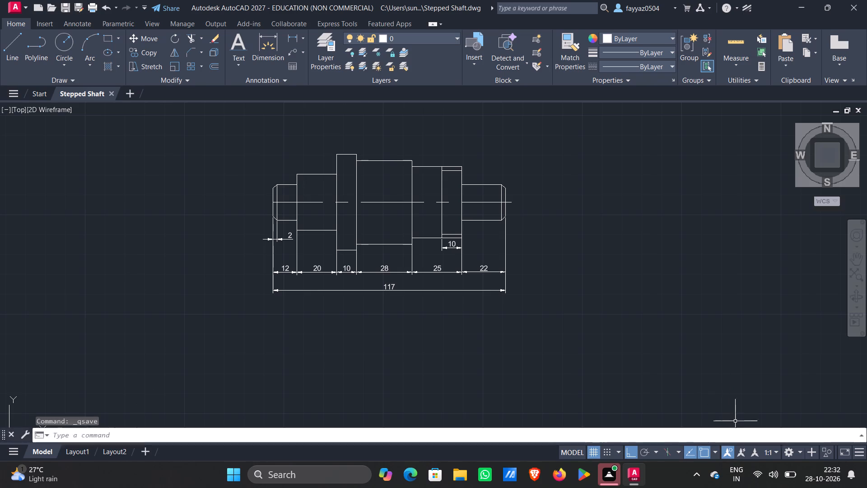
Turn off the grid display in model space.
{"action": "left_click", "coordinate": [594, 457]}
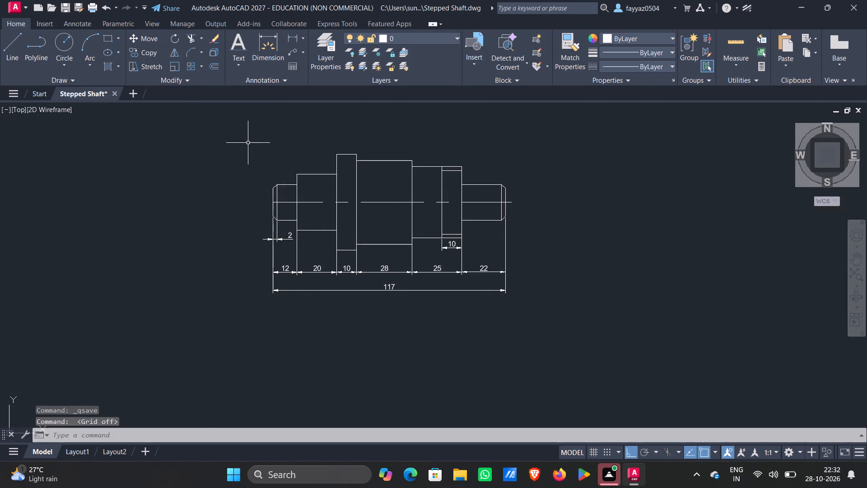
Examine how the dimensioned shaft sits on the Layout1 sheet, and return to model space.
{"action": "left_click", "coordinate": [66, 453]}
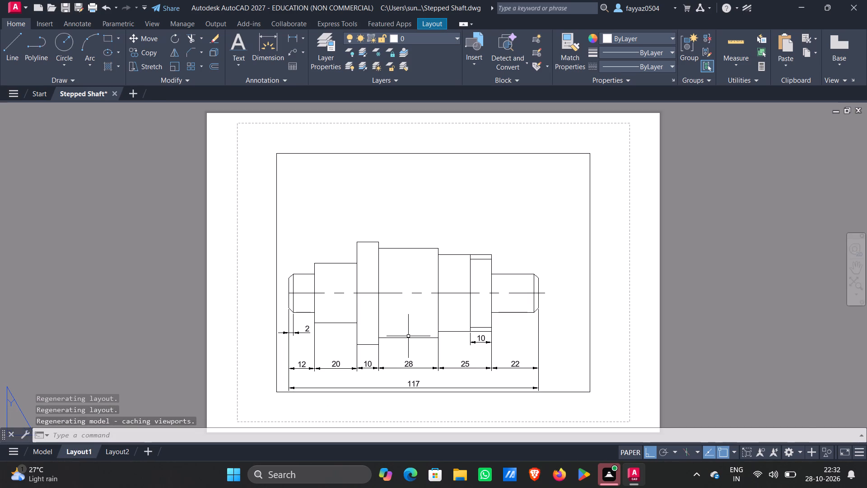
{"action": "middle_click_drag", "start_coordinate": [414, 336], "coordinate": [455, 298]}
{"action": "scroll", "coordinate": [419, 333], "scroll_direction": "up", "scroll_amount": 1}
{"action": "scroll", "coordinate": [455, 298], "scroll_direction": "down", "scroll_amount": 1}
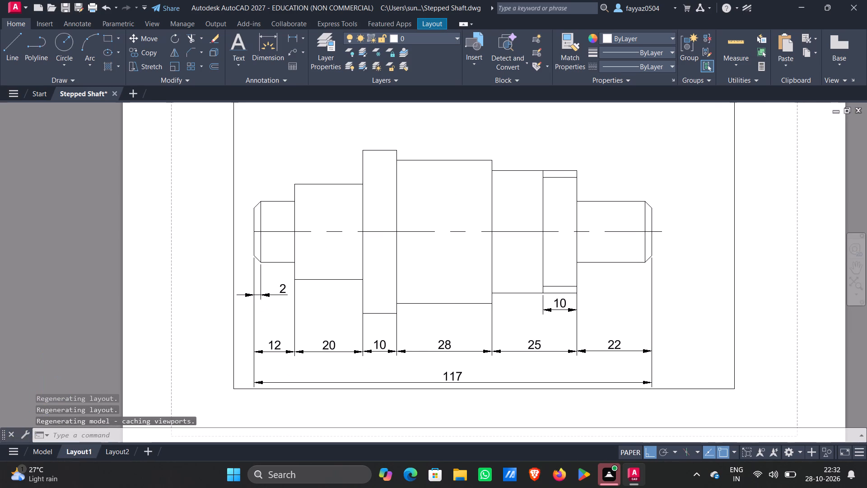
{"action": "middle_click", "coordinate": [455, 298]}
{"action": "scroll", "coordinate": [455, 298], "scroll_direction": "up", "scroll_amount": 1}
{"action": "scroll", "coordinate": [221, 372], "scroll_direction": "down", "scroll_amount": 1}
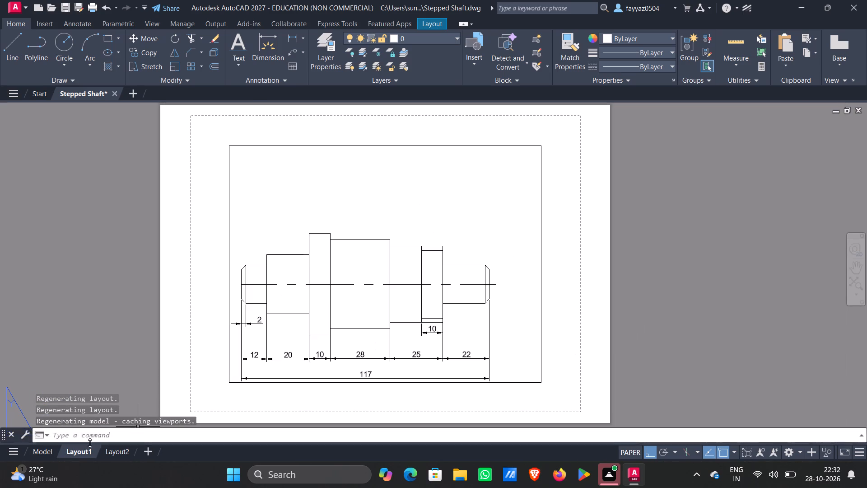
{"action": "left_click", "coordinate": [34, 452]}
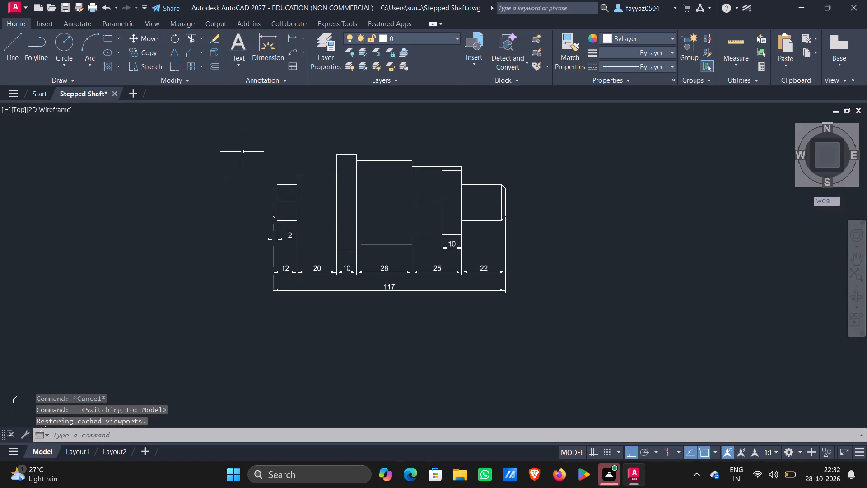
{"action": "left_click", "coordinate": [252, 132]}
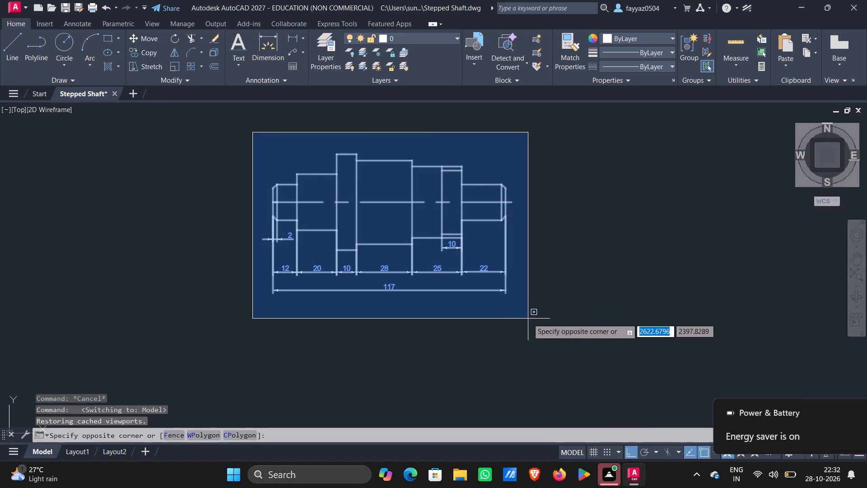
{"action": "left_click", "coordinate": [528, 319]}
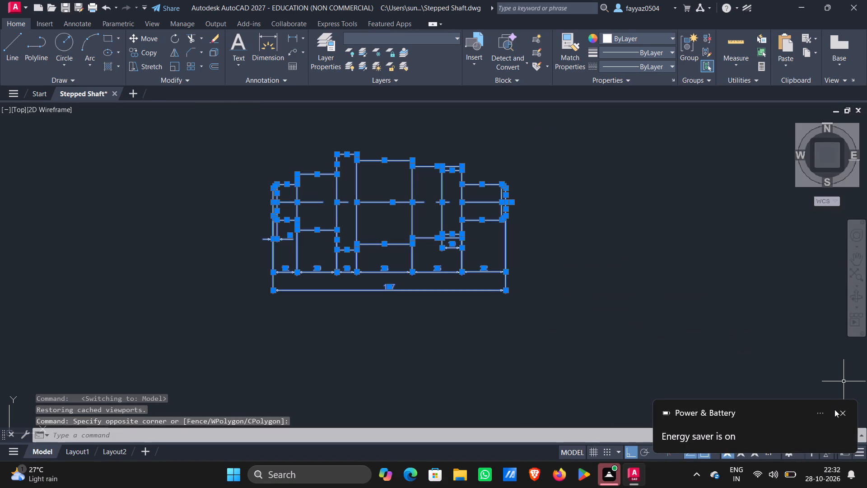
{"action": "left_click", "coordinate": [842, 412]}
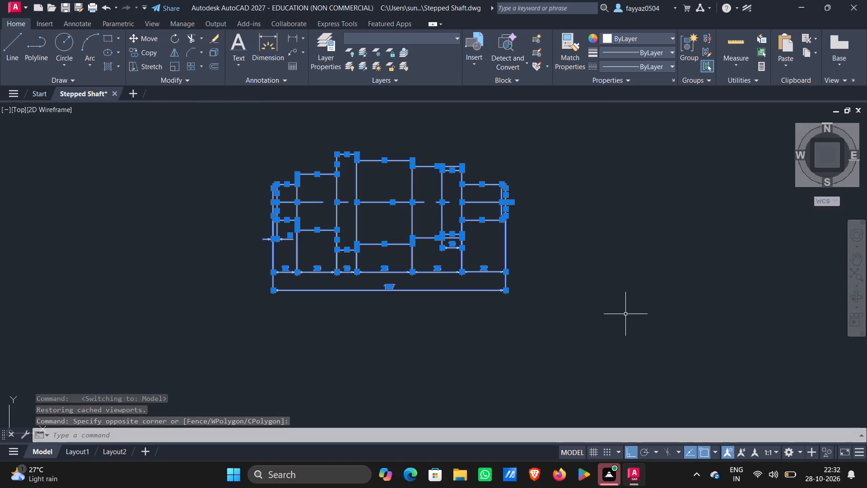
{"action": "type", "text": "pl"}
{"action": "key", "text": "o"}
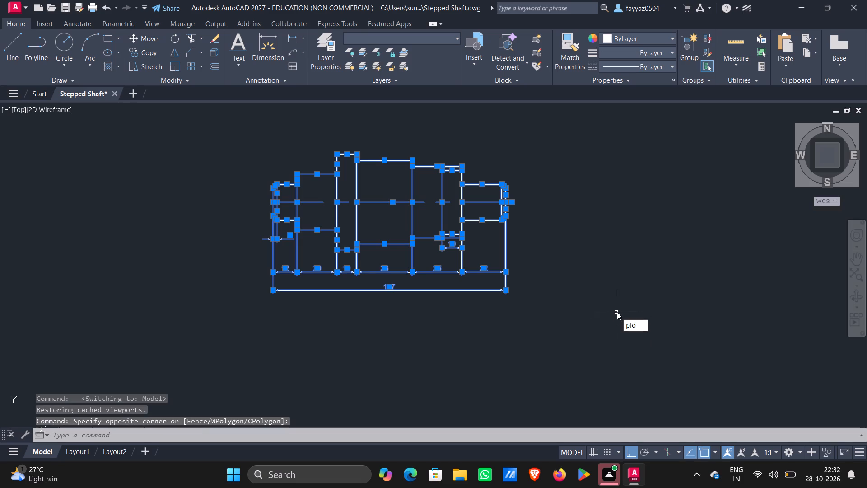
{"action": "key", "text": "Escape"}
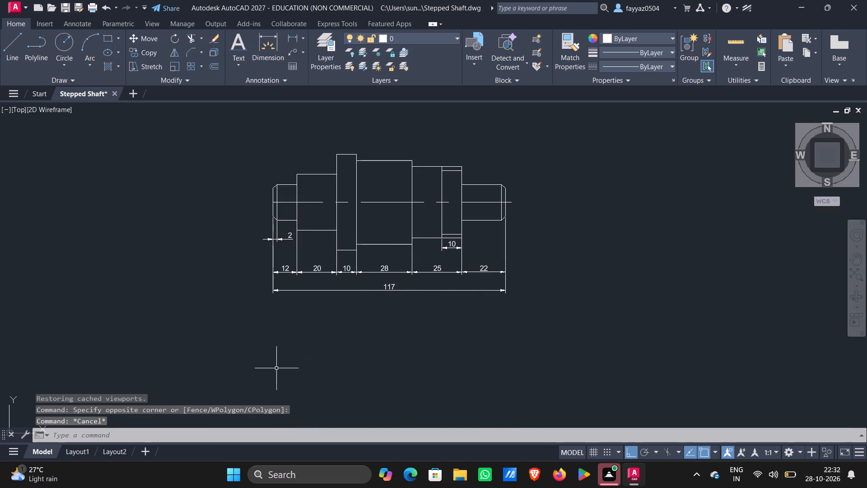
Activate the viewport on Layout1 and reposition the shaft with its dimensions near the center of the viewport frame.
{"action": "left_click", "coordinate": [83, 452]}
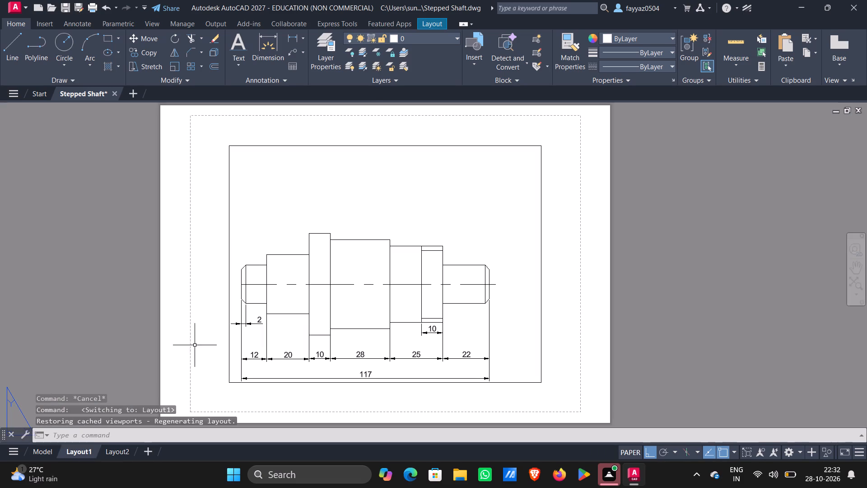
{"action": "middle_click_drag", "start_coordinate": [378, 304], "coordinate": [414, 260]}
{"action": "scroll", "coordinate": [409, 266], "scroll_direction": "up", "scroll_amount": 2}
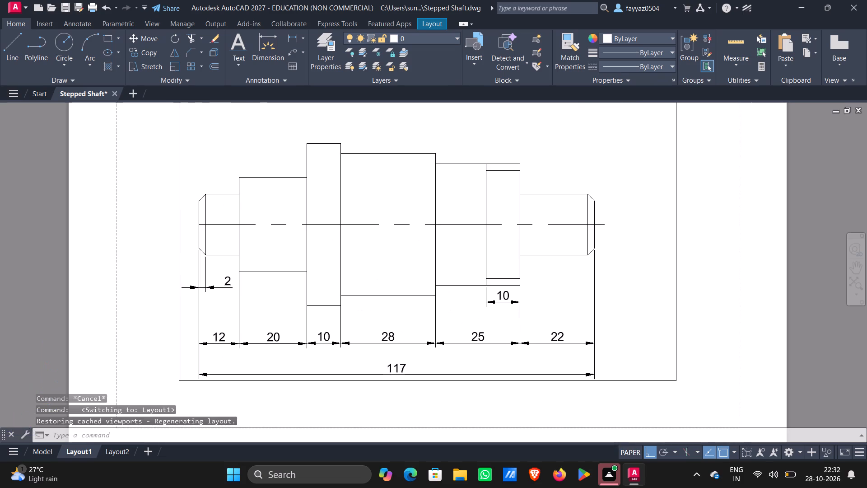
{"action": "middle_click_drag", "start_coordinate": [408, 266], "coordinate": [408, 289]}
{"action": "scroll", "coordinate": [408, 269], "scroll_direction": "down", "scroll_amount": 2}
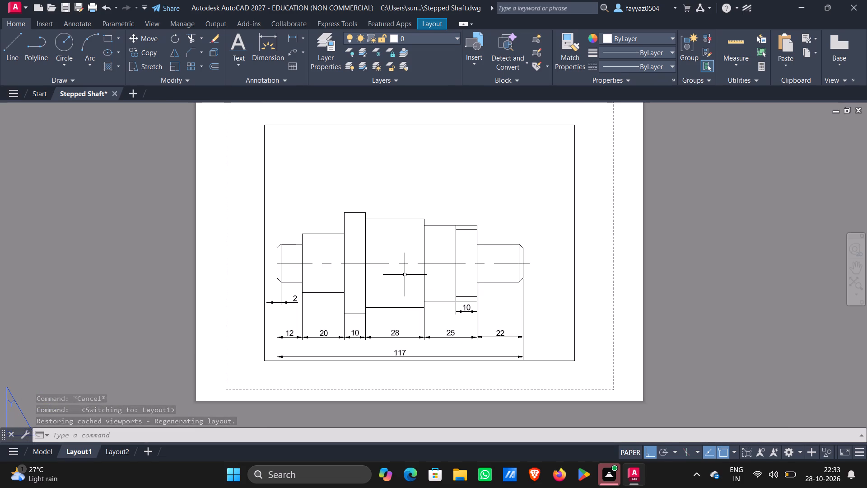
{"action": "double_click", "coordinate": [405, 275]}
{"action": "scroll", "coordinate": [404, 274], "scroll_direction": "up", "scroll_amount": 1}
{"action": "middle_click", "coordinate": [404, 274]}
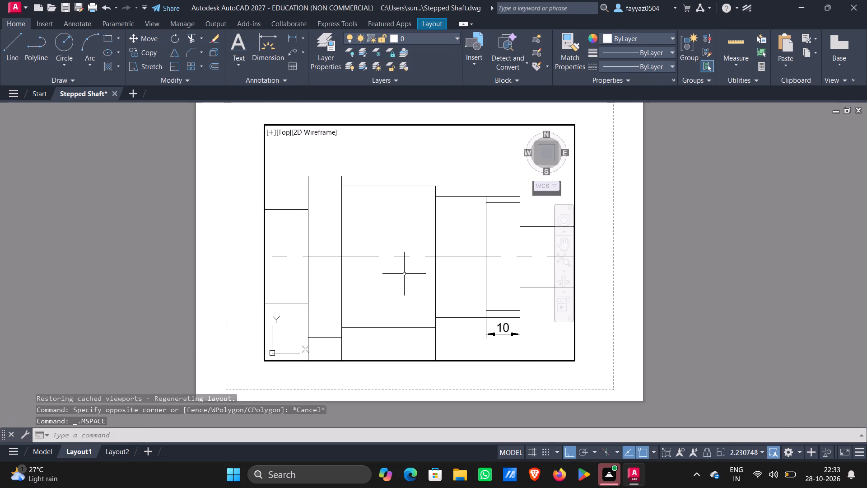
{"action": "scroll", "coordinate": [404, 274], "scroll_direction": "down", "scroll_amount": 1}
{"action": "middle_click_drag", "start_coordinate": [404, 274], "coordinate": [429, 239]}
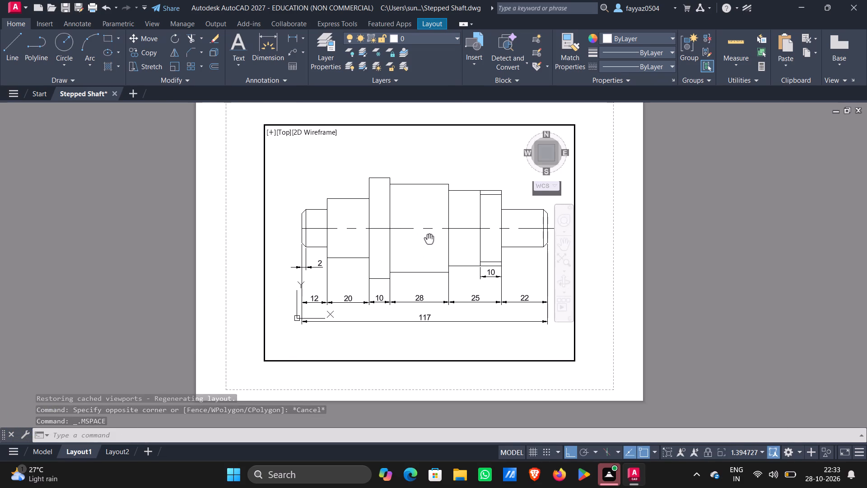
{"action": "middle_click_drag", "start_coordinate": [429, 239], "coordinate": [429, 236]}
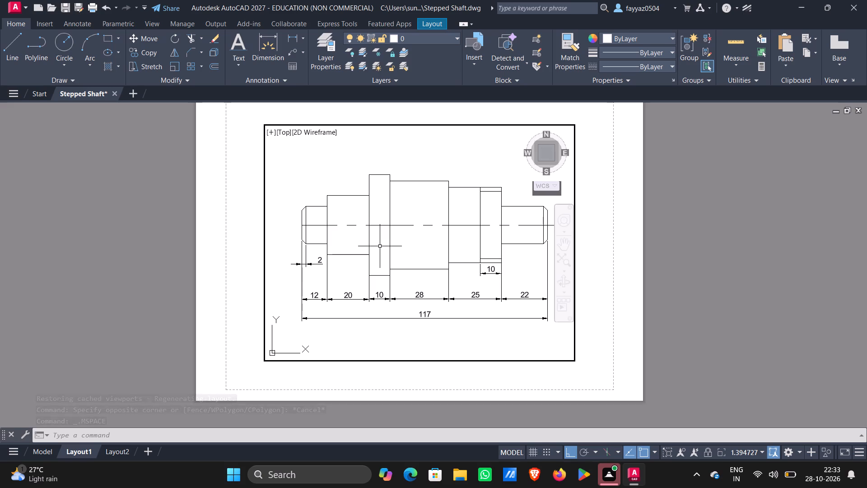
Leave the active viewport on Layout1 and return to paper space.
{"action": "left_click", "coordinate": [675, 220]}
{"action": "triple_click", "coordinate": [711, 219]}
{"action": "left_click", "coordinate": [683, 218]}
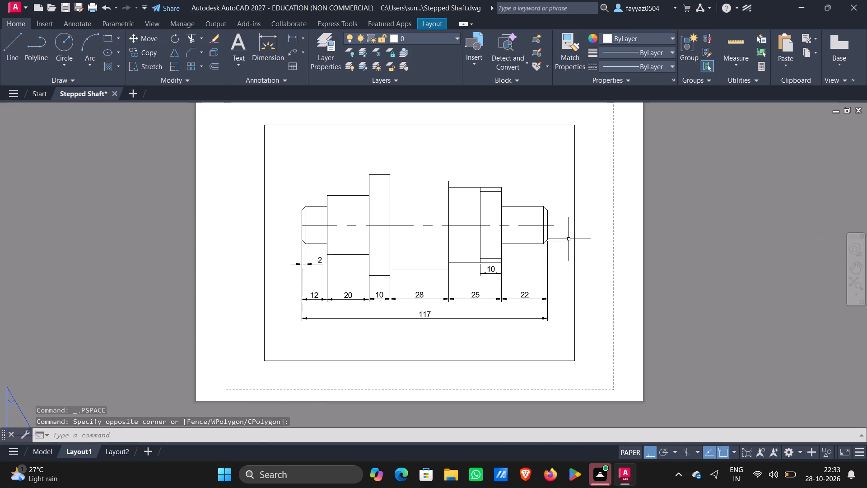
Start a plot of Layout1 and choose DWG To PDF.pc3 as the plotter.
{"action": "middle_click_drag", "start_coordinate": [583, 222], "coordinate": [593, 243]}
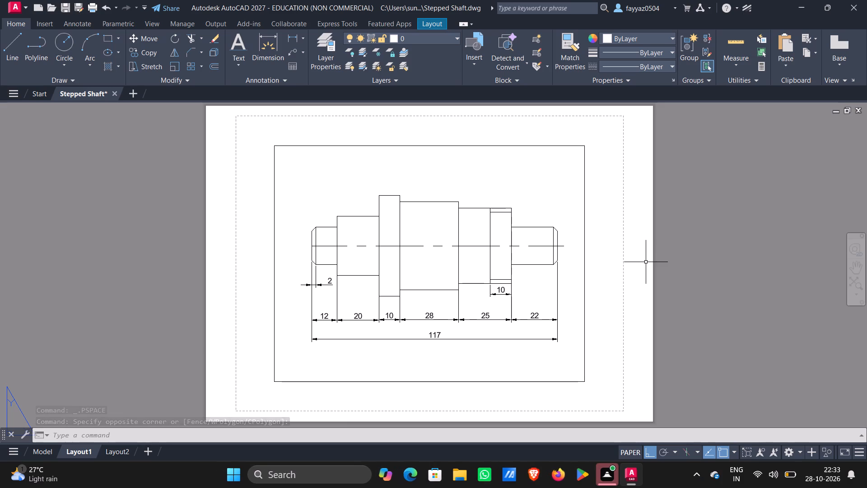
{"action": "type", "text": "plot"}
{"action": "key", "text": "Return"}
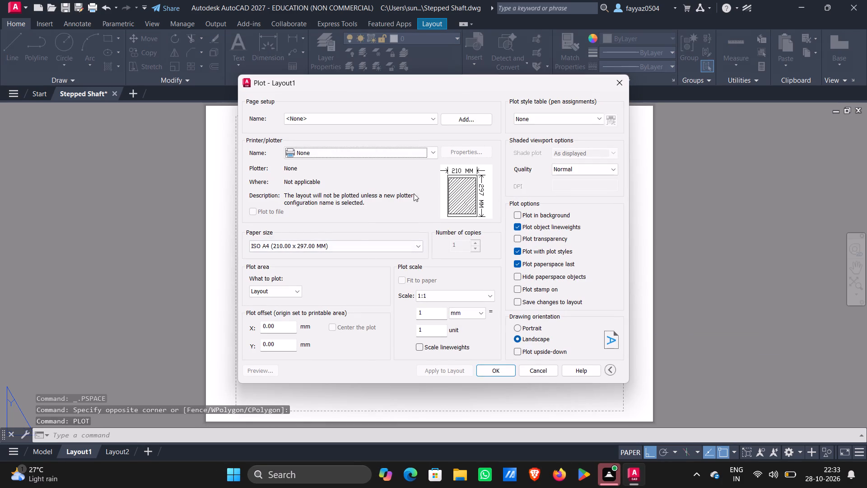
{"action": "left_click", "coordinate": [387, 152]}
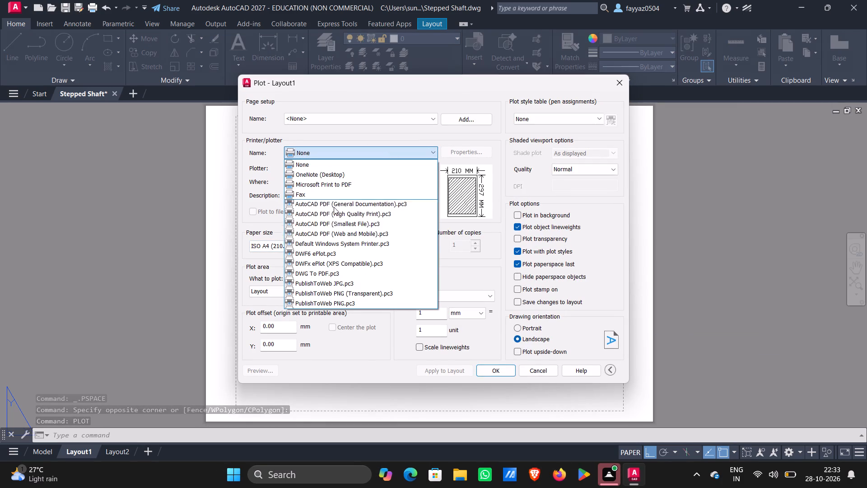
{"action": "left_click", "coordinate": [331, 276]}
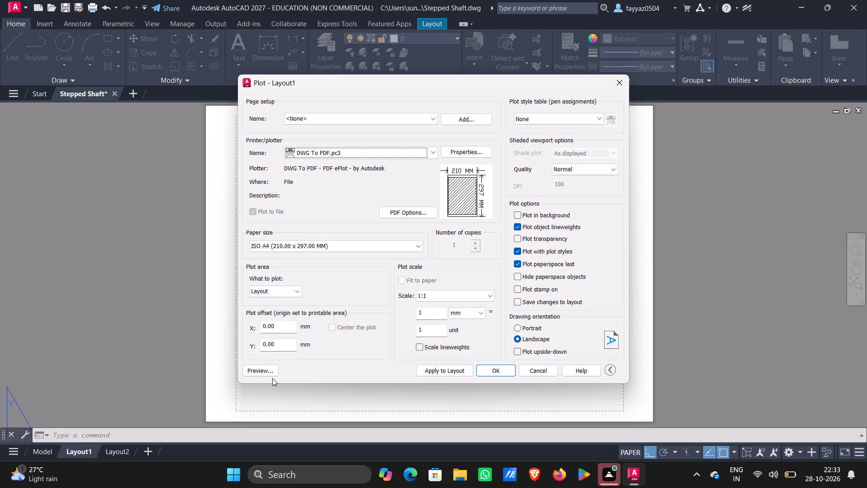
Plot the layout to a PDF in the Documents folder under the file name Stepped Shaft.pdf.
{"action": "left_click", "coordinate": [504, 370]}
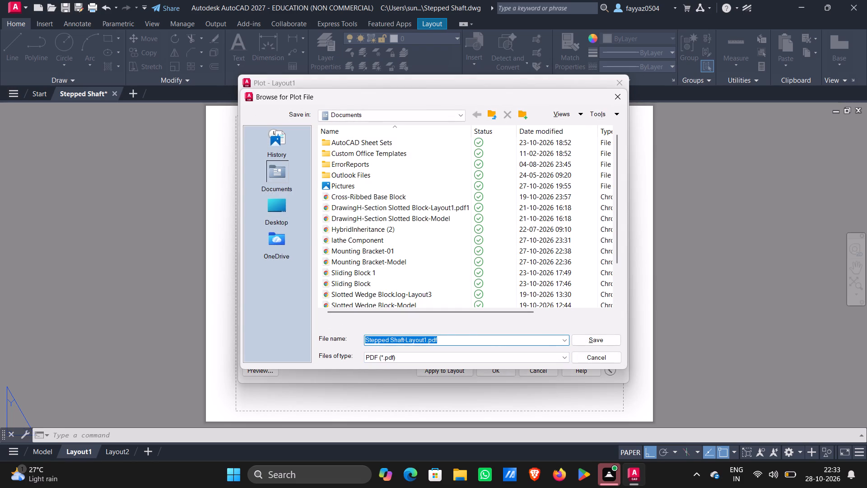
{"action": "left_click", "coordinate": [427, 335]}
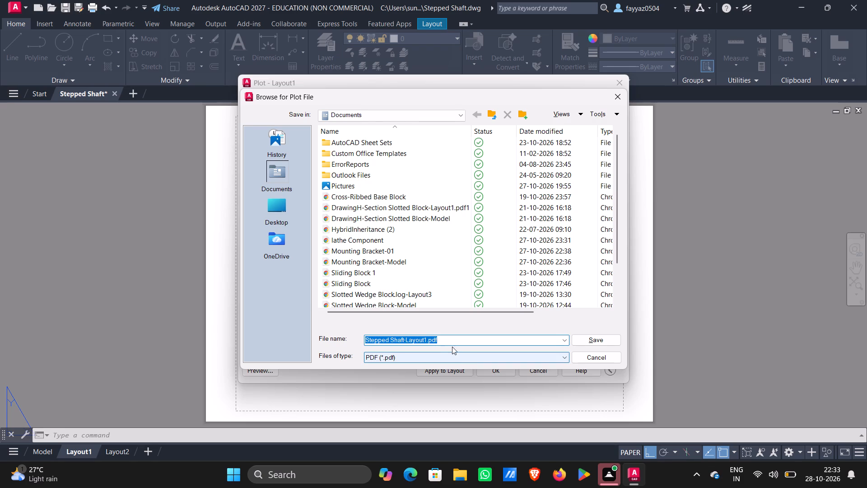
{"action": "left_click", "coordinate": [426, 337]}
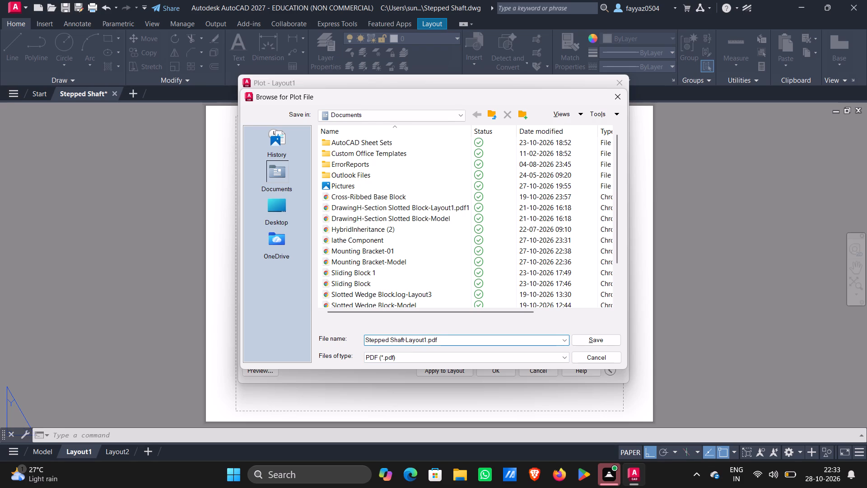
{"action": "key", "text": "BackSpace"}
{"action": "key", "text": "BackSpace"}
{"action": "key", "text": "BackSpace"}
{"action": "key", "text": "BackSpace"}
{"action": "key", "text": "BackSpace"}
{"action": "key", "text": "BackSpace"}
{"action": "key", "text": "BackSpace"}
{"action": "key", "text": "BackSpace"}
{"action": "left_click", "coordinate": [599, 338]}
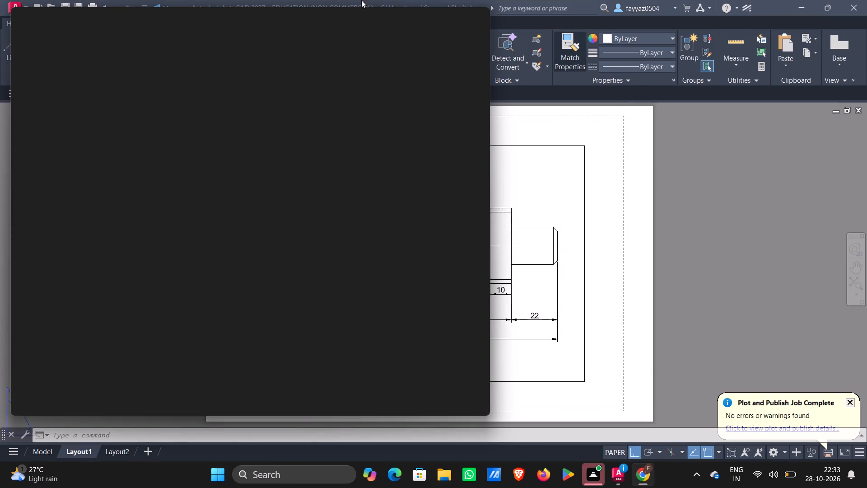
Look over the plotted shaft PDF in Chrome, and return to the layout in AutoCAD.
{"action": "scroll", "coordinate": [376, 141], "scroll_direction": "up", "scroll_amount": 2}
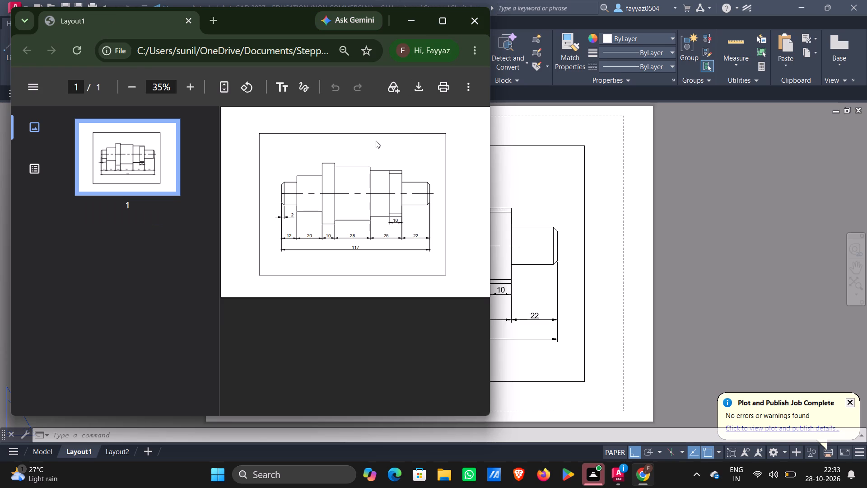
{"action": "left_click", "coordinate": [406, 19]}
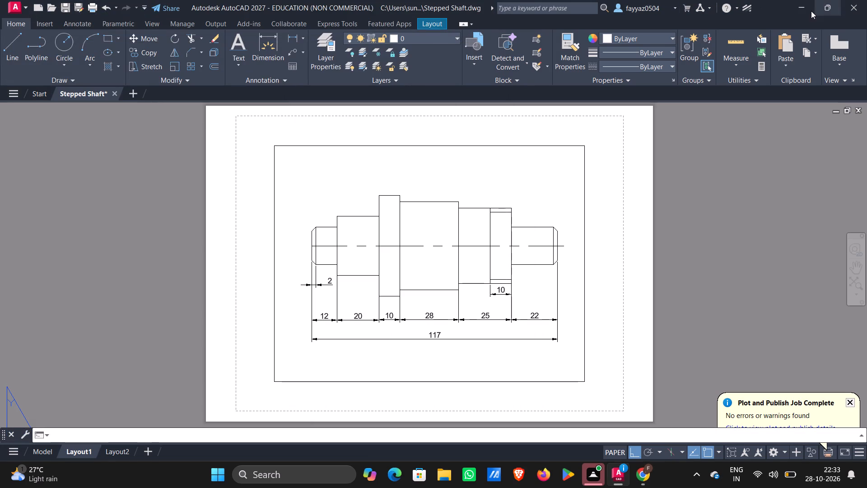
{"action": "left_click", "coordinate": [806, 10]}
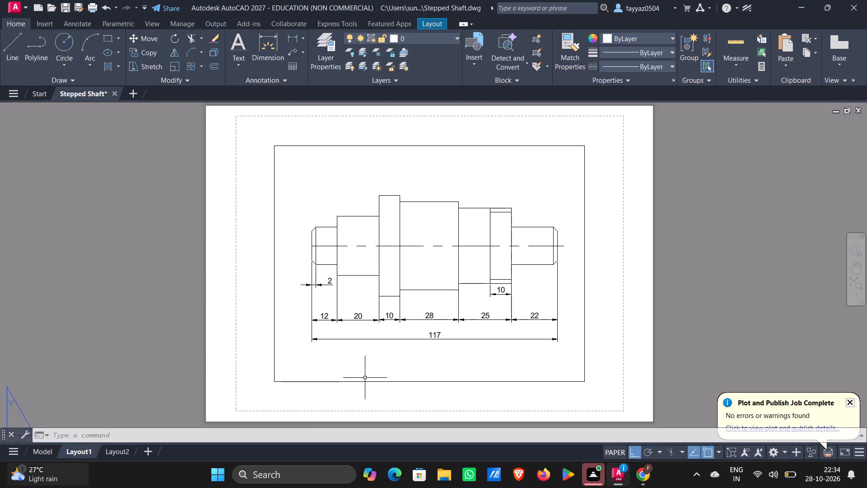
Turn off the command log file with LOGFILEOFF and minimize the AutoCAD window.
{"action": "left_click", "coordinate": [167, 436]}
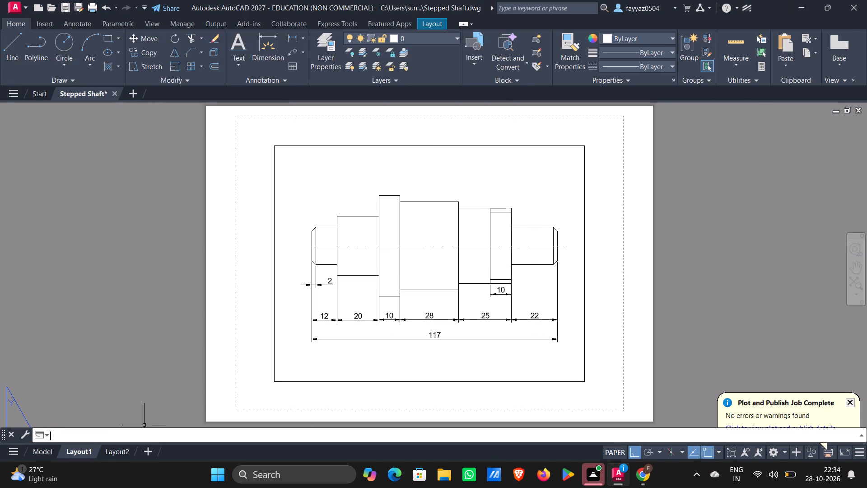
{"action": "type", "text": "lof"}
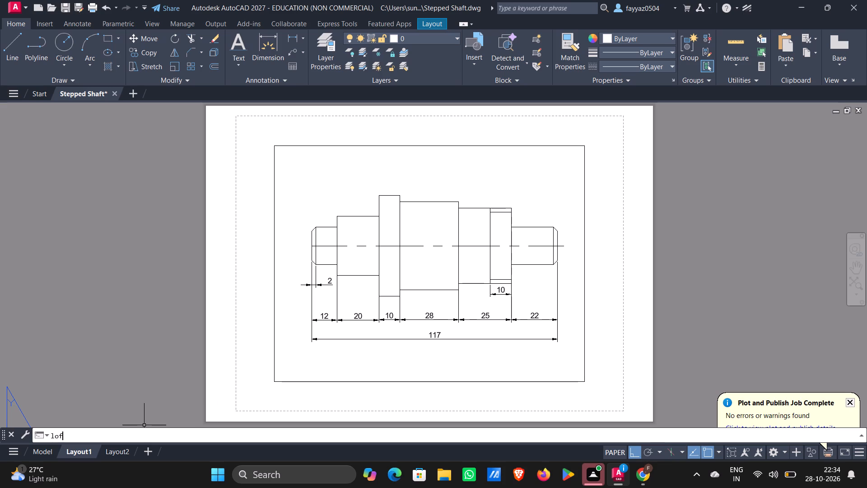
{"action": "key", "text": "BackSpace"}
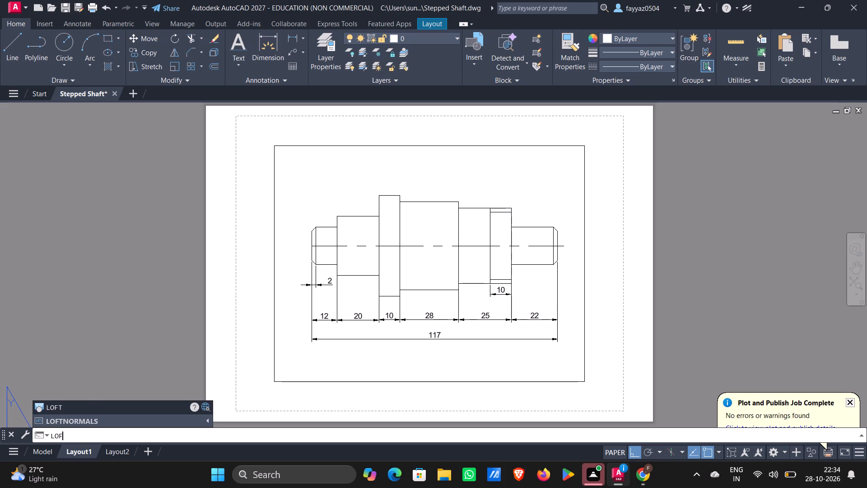
{"action": "key", "text": "BackSpace"}
{"action": "type", "text": "gfile"}
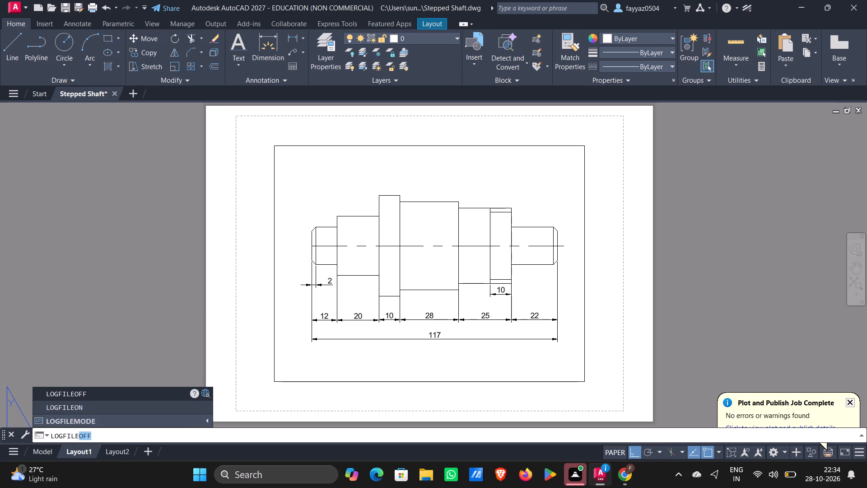
{"action": "left_click", "coordinate": [132, 389]}
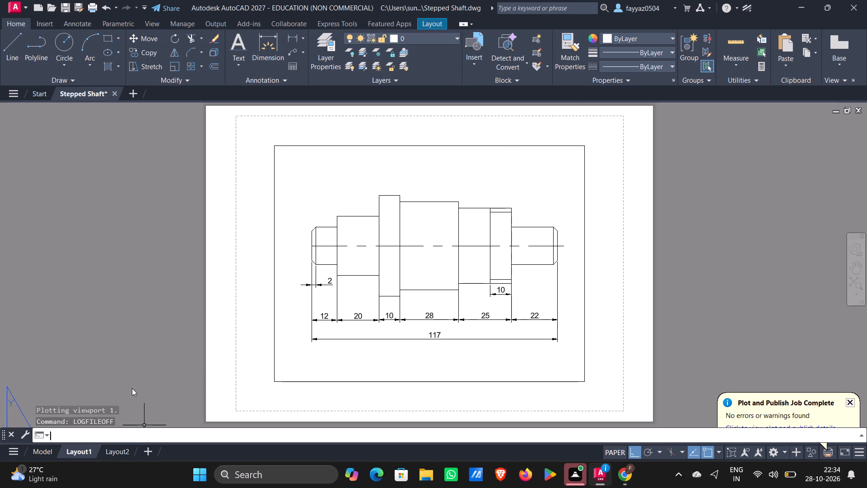
{"action": "left_click", "coordinate": [797, 2]}
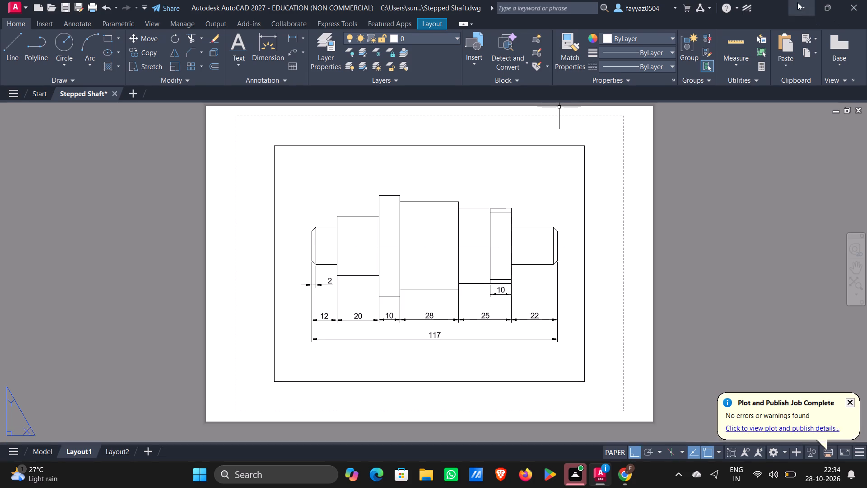